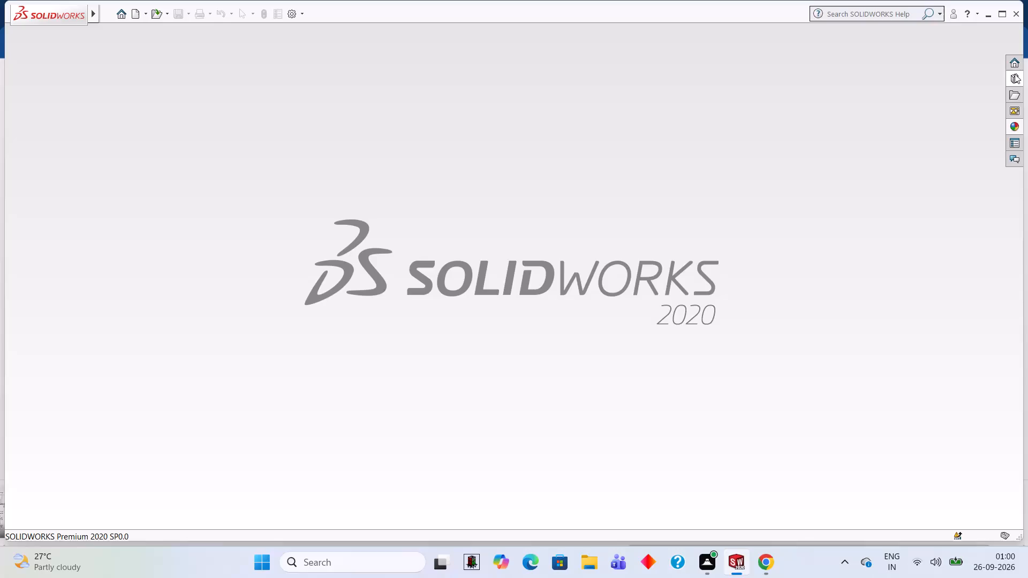
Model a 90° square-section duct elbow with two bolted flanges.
Create a new part document.
{"action": "left_click", "coordinate": [138, 17]}
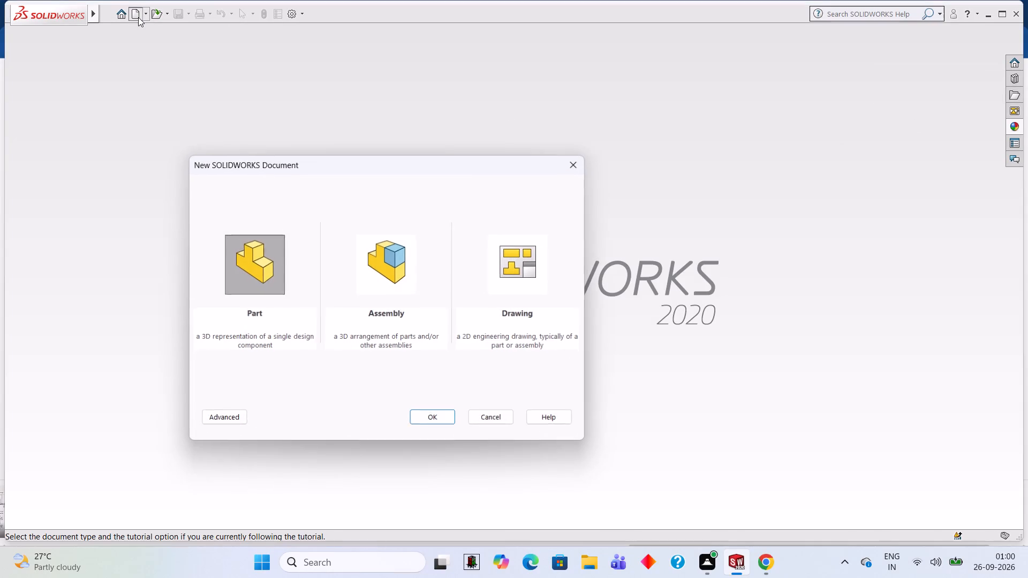
{"action": "left_click", "coordinate": [439, 425]}
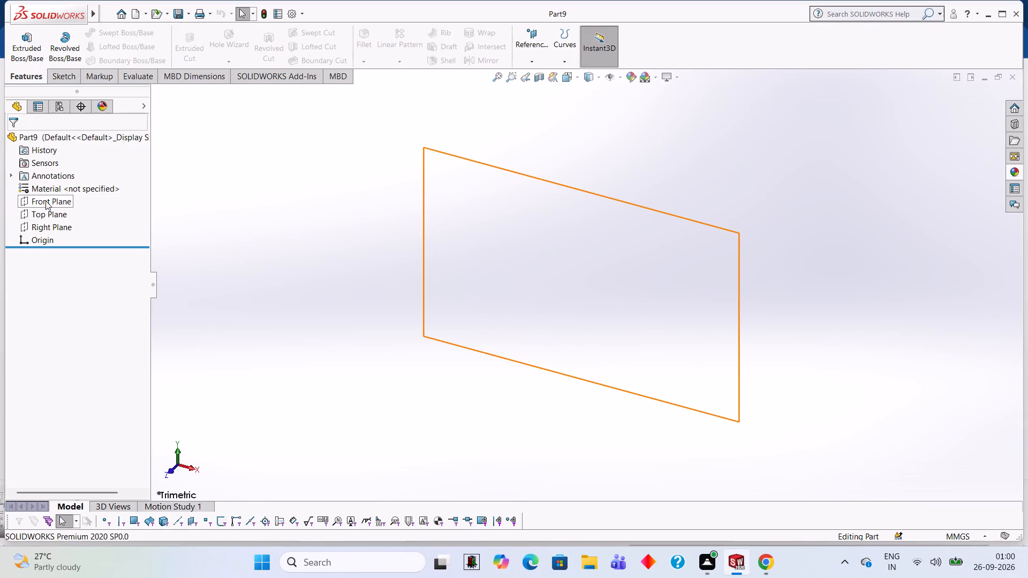
Start a new sketch on the Front Plane.
{"action": "left_click", "coordinate": [48, 202]}
{"action": "left_click", "coordinate": [54, 193]}
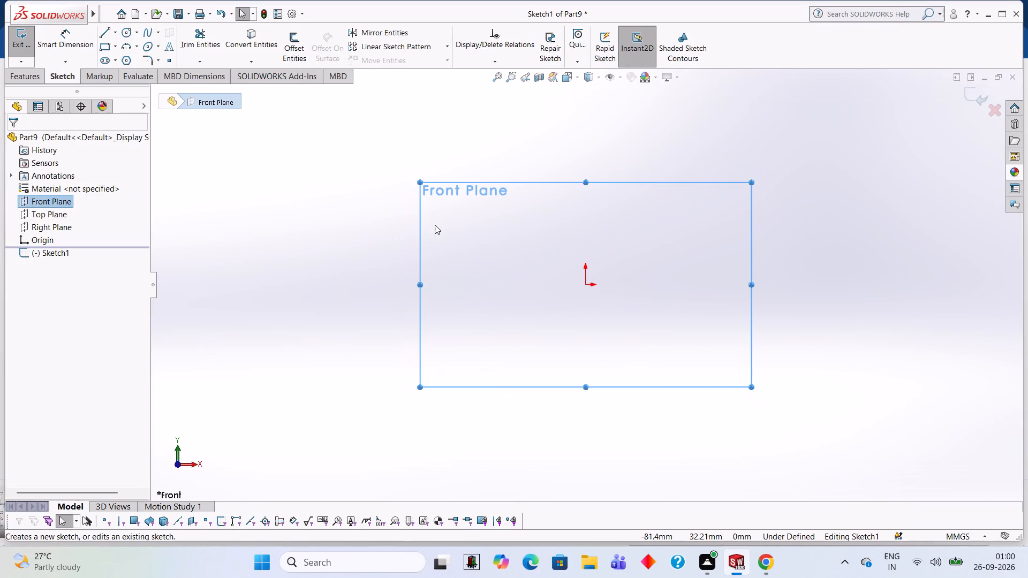
{"action": "left_click", "coordinate": [435, 225]}
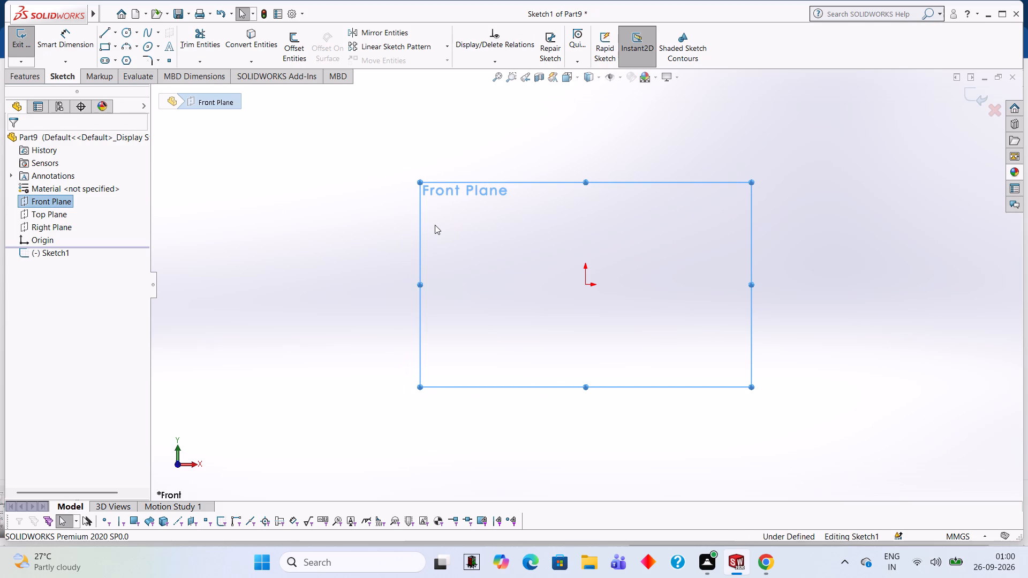
Sketch a 65 mm horizontal line from the origin along positive X, followed by a 75 mm vertical line upward from its end.
{"action": "left_click", "coordinate": [106, 37]}
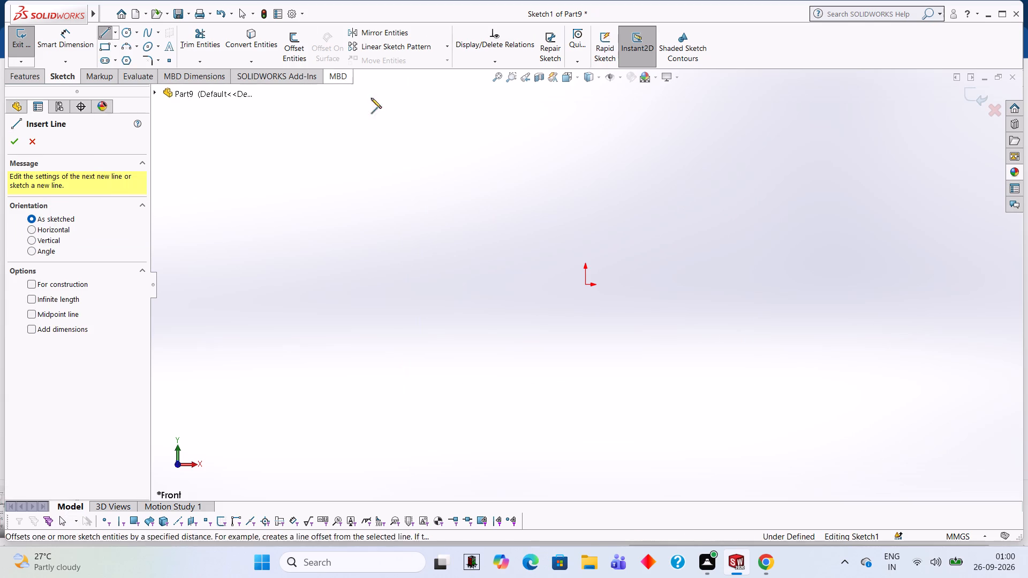
{"action": "left_click", "coordinate": [586, 285]}
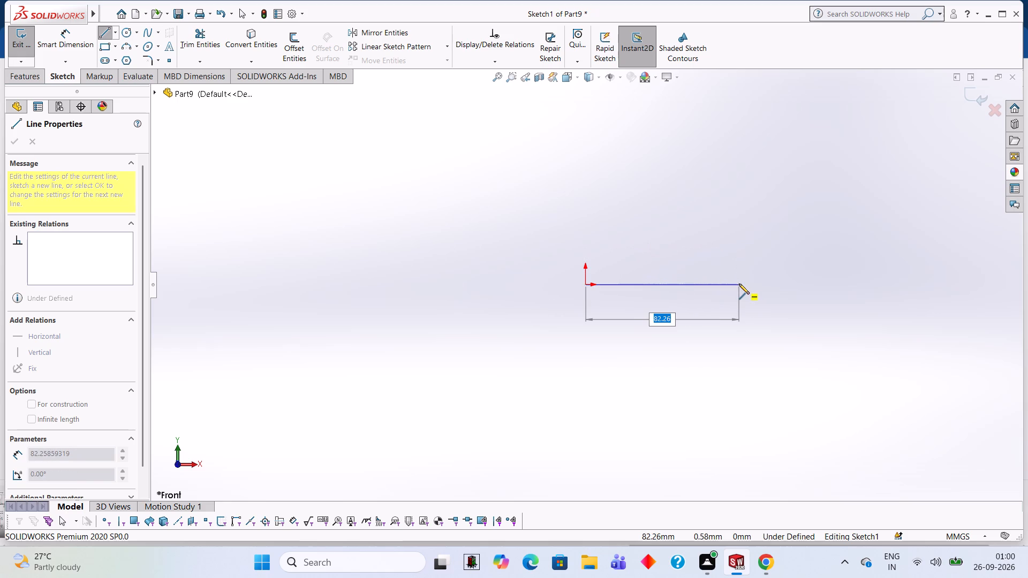
{"action": "type", "text": "65"}
{"action": "key", "text": "Return"}
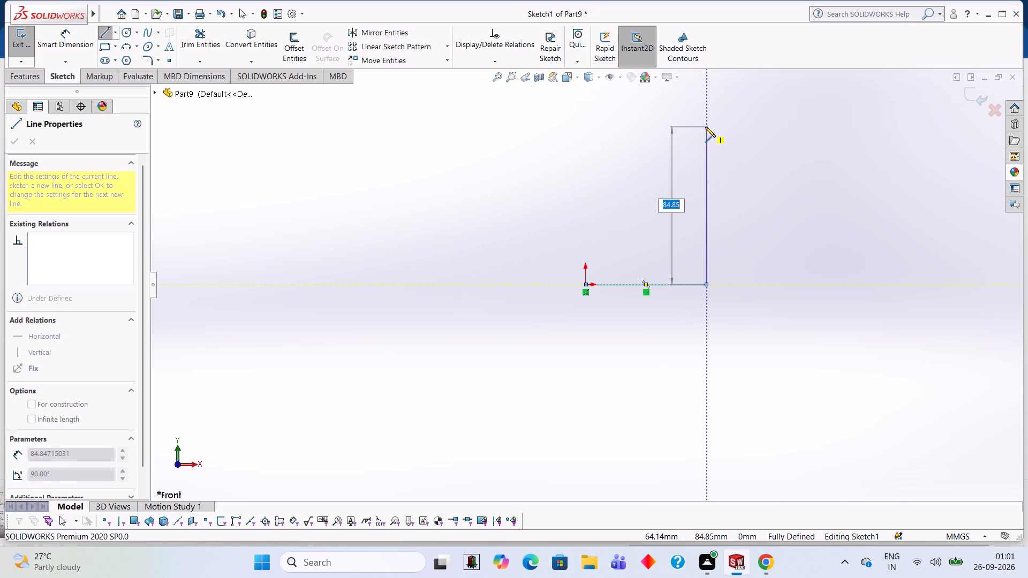
{"action": "type", "text": "75"}
{"action": "key", "text": "Return"}
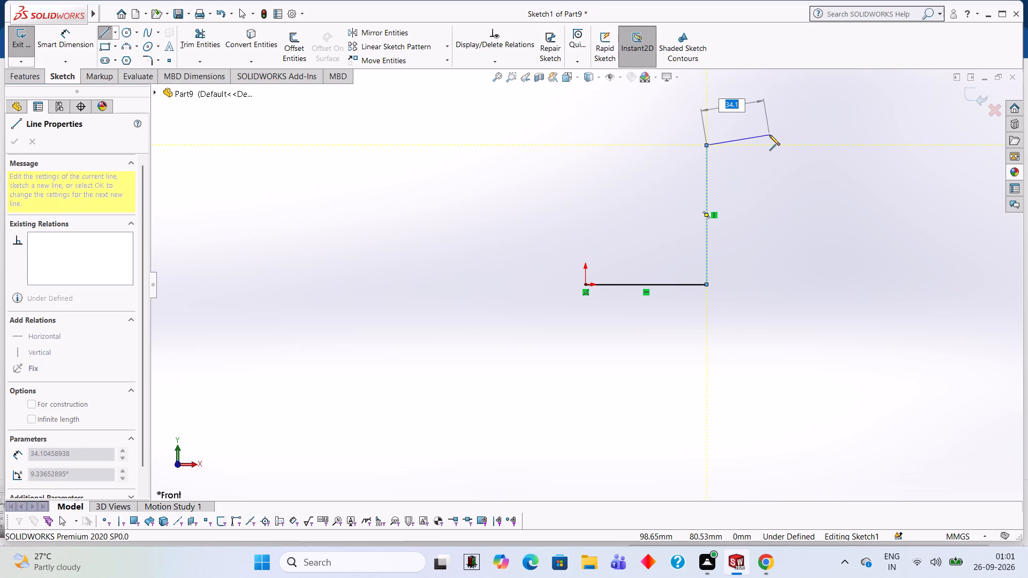
{"action": "key", "text": "Escape"}
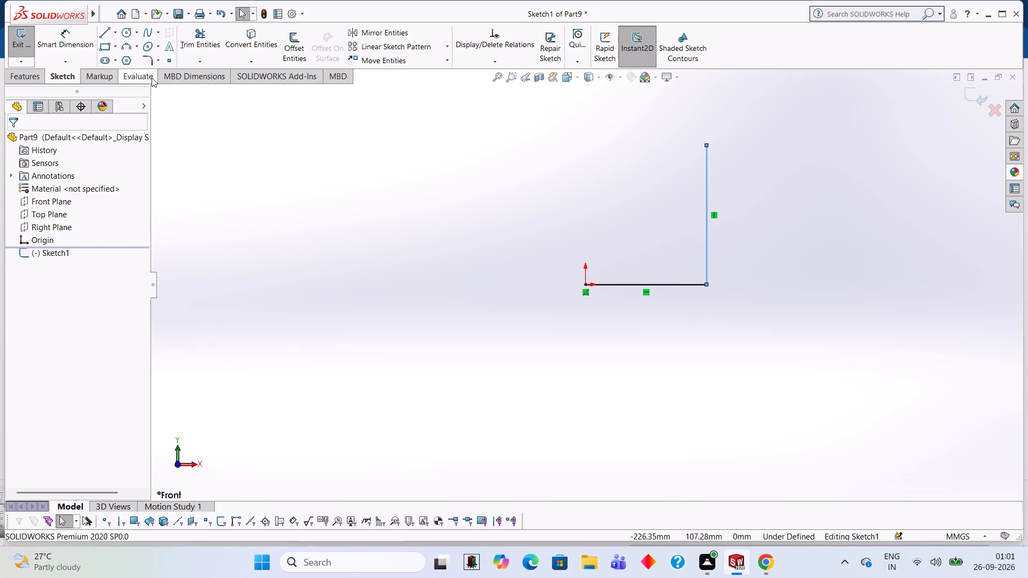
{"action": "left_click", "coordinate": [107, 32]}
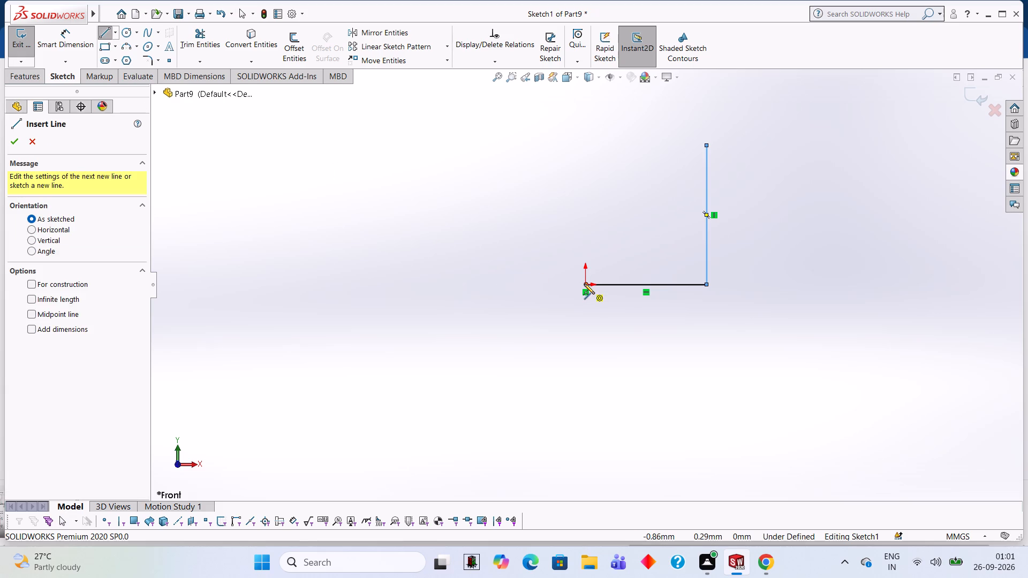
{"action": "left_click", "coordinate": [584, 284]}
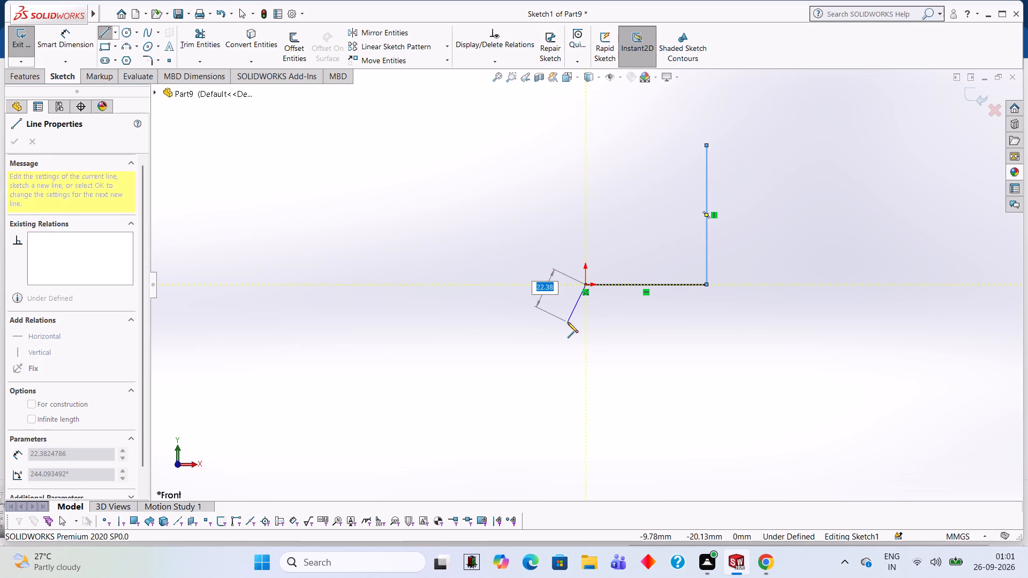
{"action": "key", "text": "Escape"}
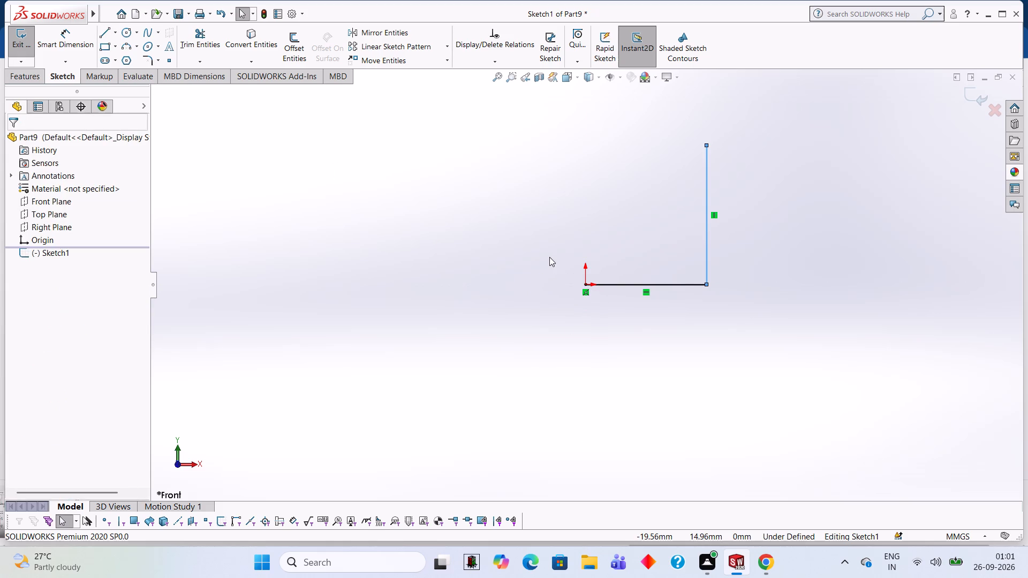
Sketch a circle of radius 60 mm centred on the origin, with Add dimensions and Diameter dimensions turned off.
{"action": "left_click", "coordinate": [127, 29]}
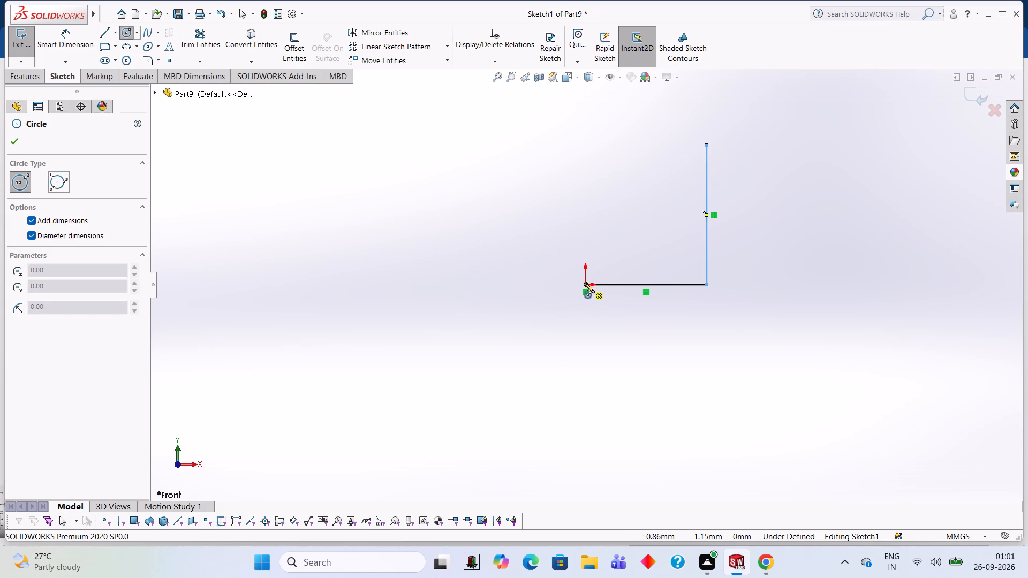
{"action": "left_click", "coordinate": [30, 217]}
{"action": "left_click", "coordinate": [30, 231]}
{"action": "left_click", "coordinate": [587, 286]}
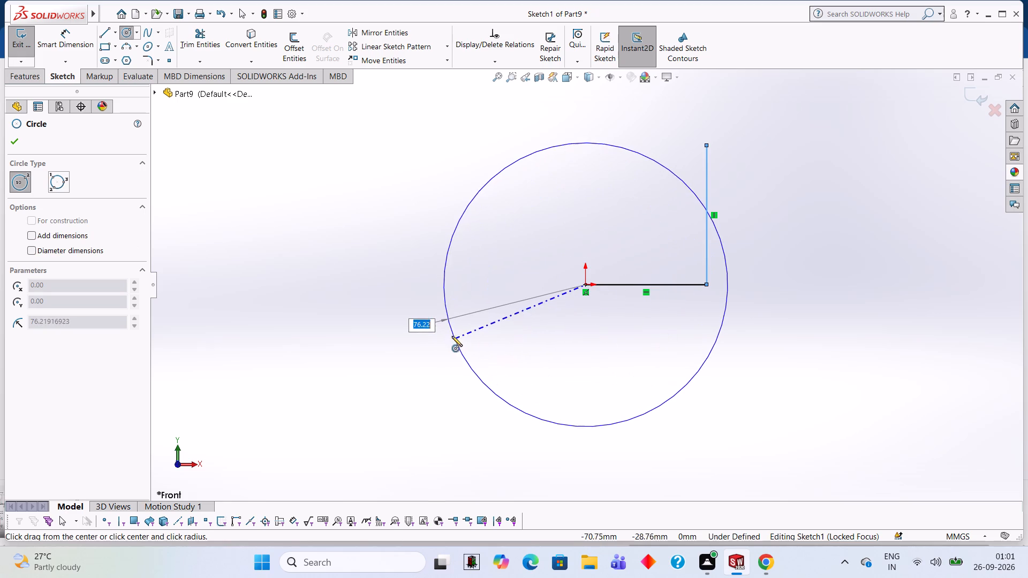
{"action": "key", "text": "Escape"}
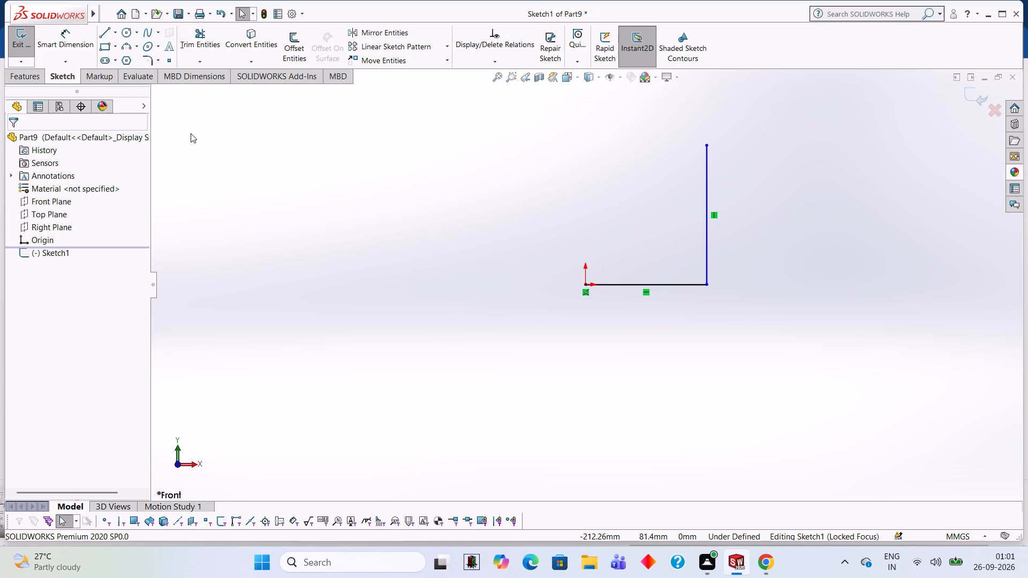
{"action": "left_click", "coordinate": [125, 29]}
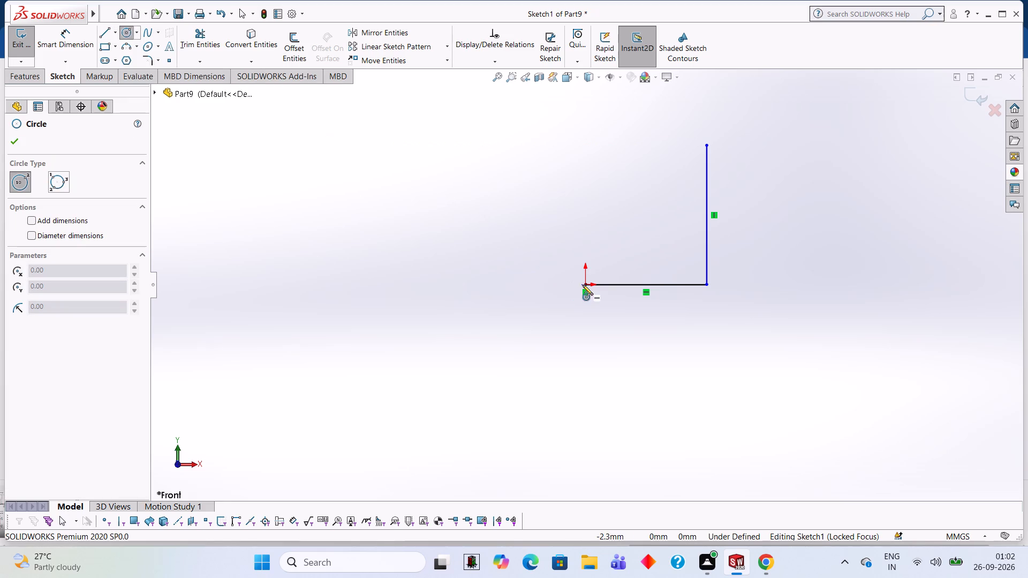
{"action": "left_click", "coordinate": [584, 285]}
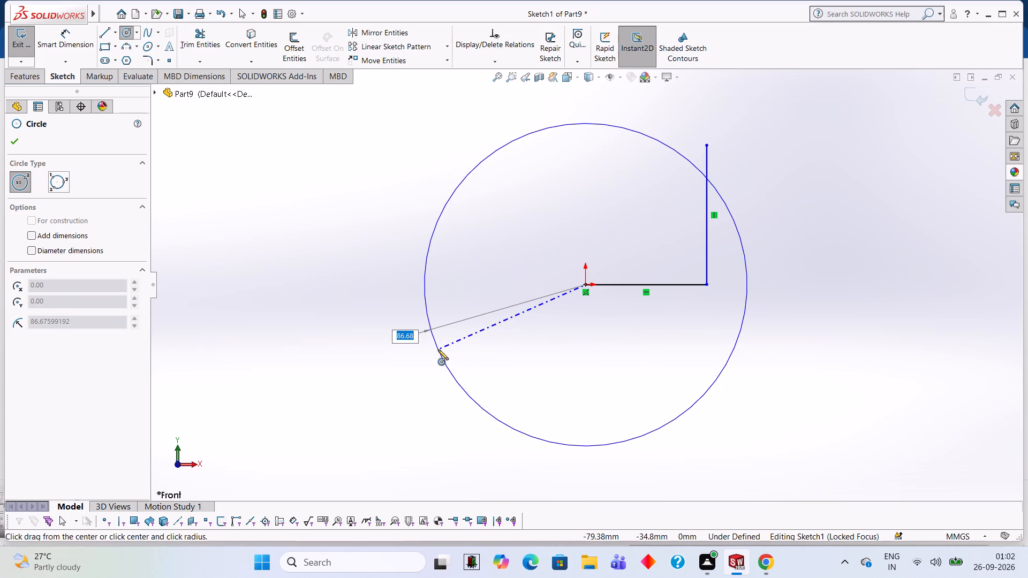
{"action": "type", "text": "60"}
{"action": "key", "text": "Return"}
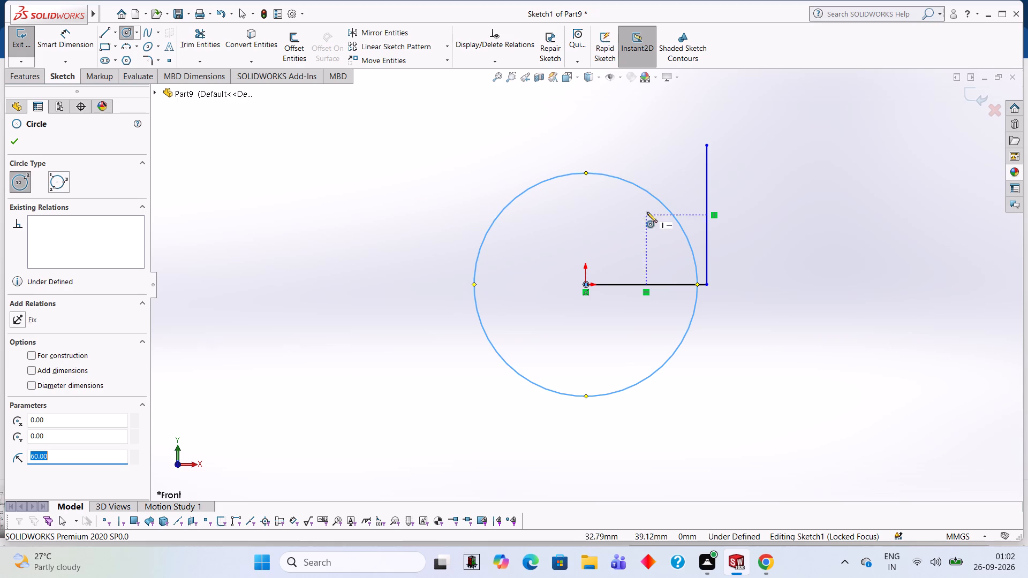
Sketch a concentric inner circle of radius 57 mm centred on the origin.
{"action": "left_click", "coordinate": [585, 283]}
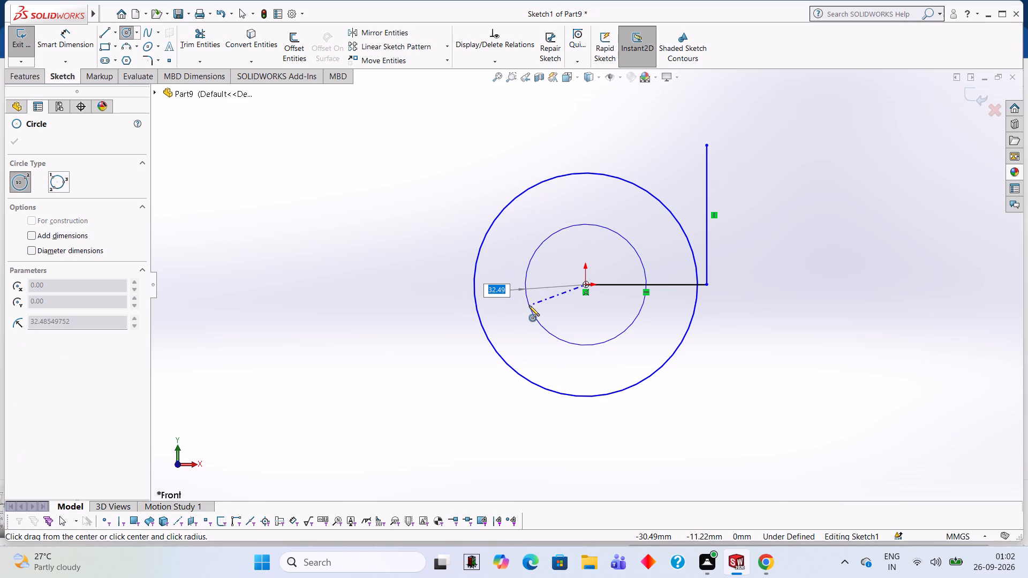
{"action": "type", "text": "57"}
{"action": "key", "text": "Return"}
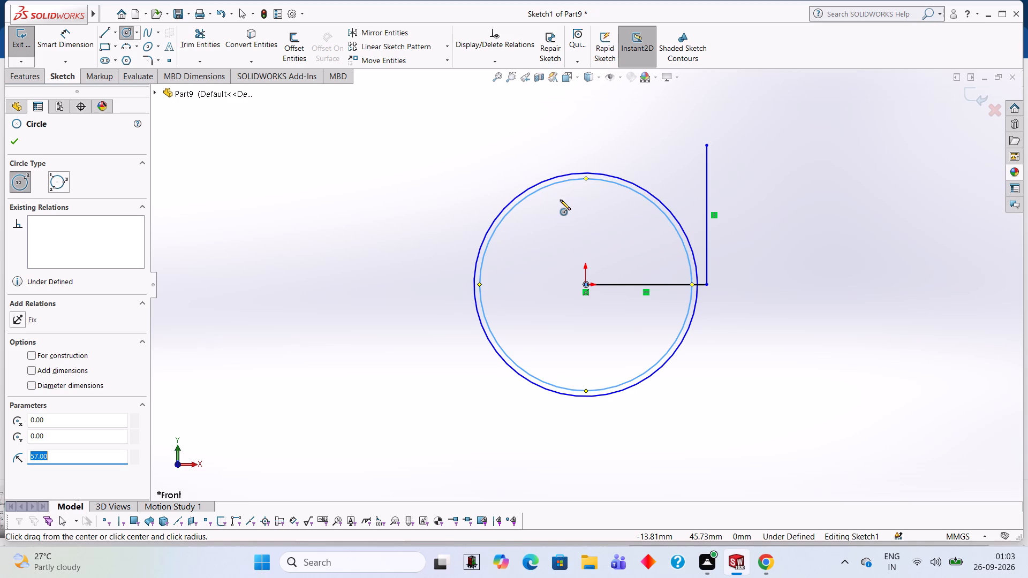
Sketch a 13 mm vertical line upward from the topmost point of the outer circle.
{"action": "left_click", "coordinate": [109, 31]}
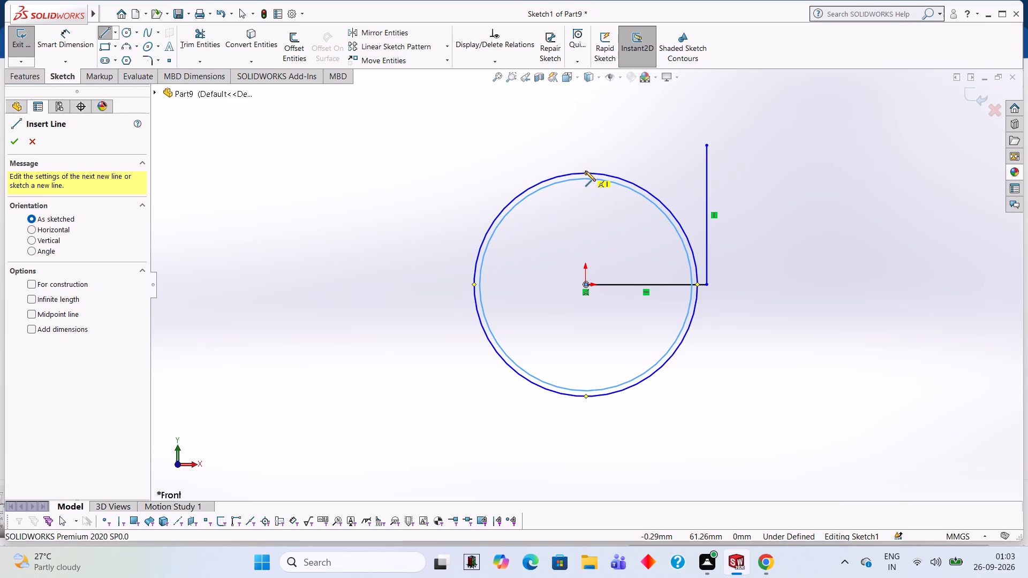
{"action": "left_click", "coordinate": [585, 171]}
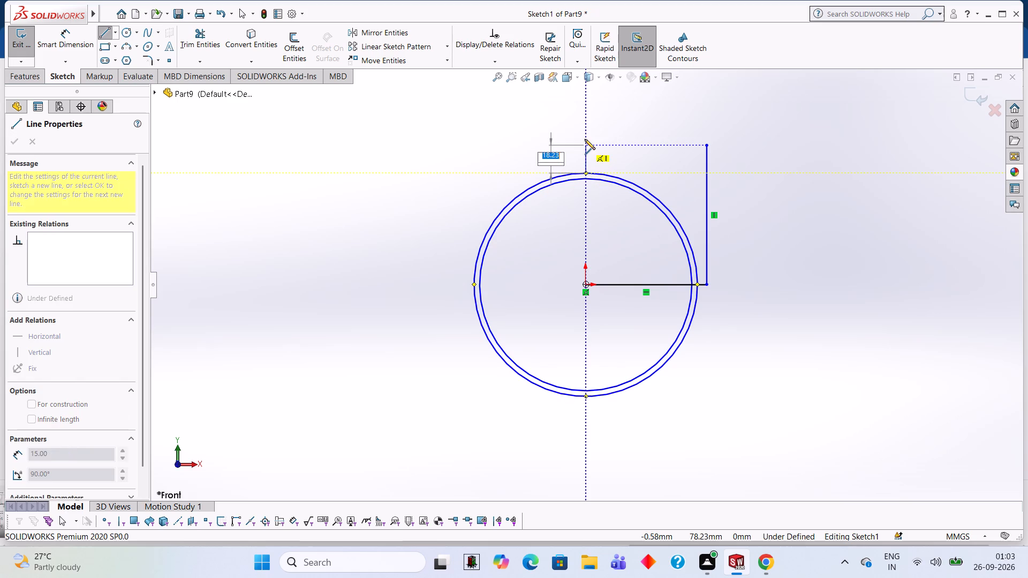
{"action": "type", "text": "13"}
{"action": "key", "text": "Return"}
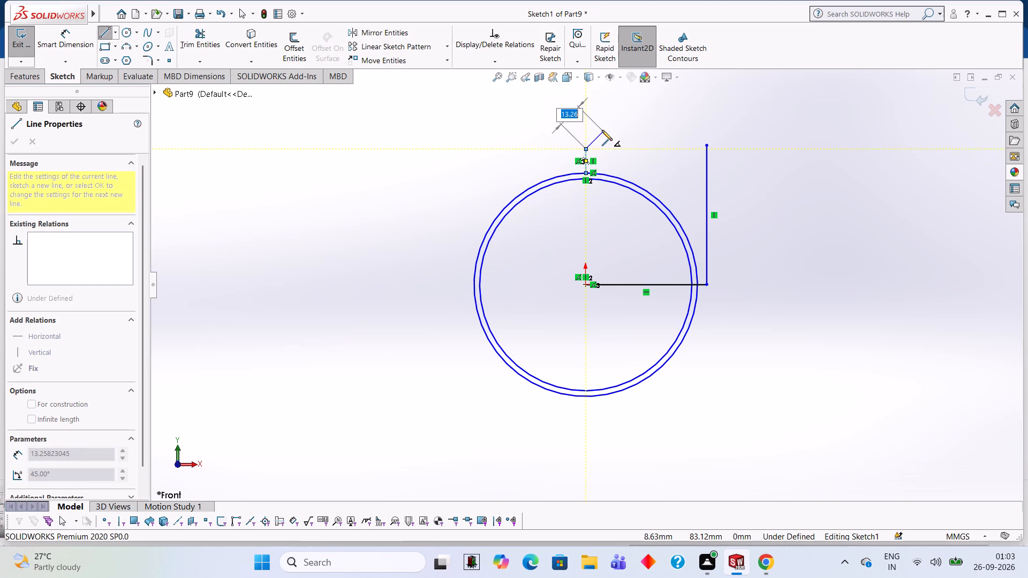
{"action": "key", "text": "Escape"}
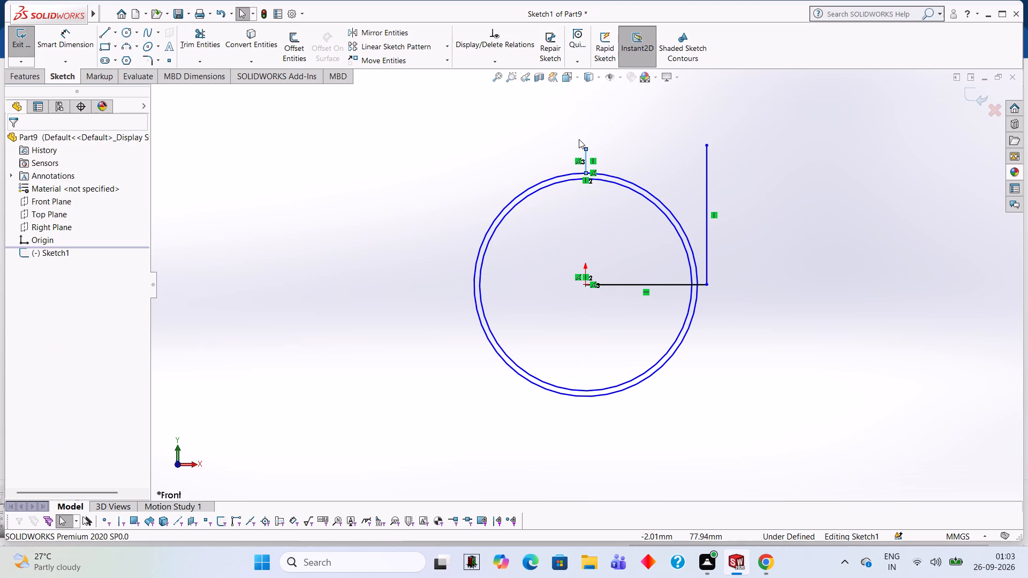
From the short vertical line's top end, sketch a 5 mm line toward negative X and a vertical line about 16 mm down to the inner circle.
{"action": "left_click", "coordinate": [107, 33]}
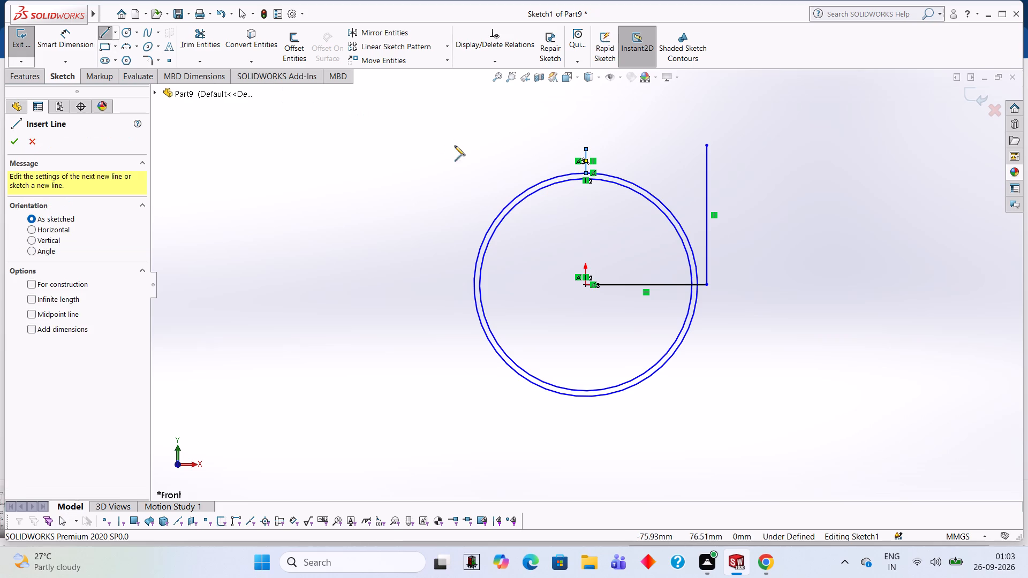
{"action": "left_click", "coordinate": [584, 147]}
{"action": "key", "text": "5"}
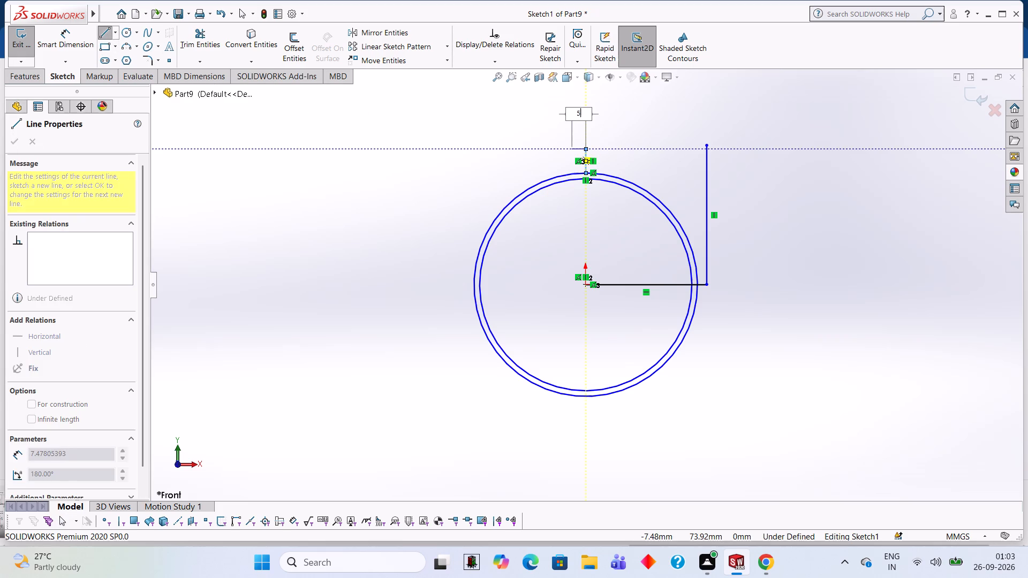
{"action": "key", "text": "Return"}
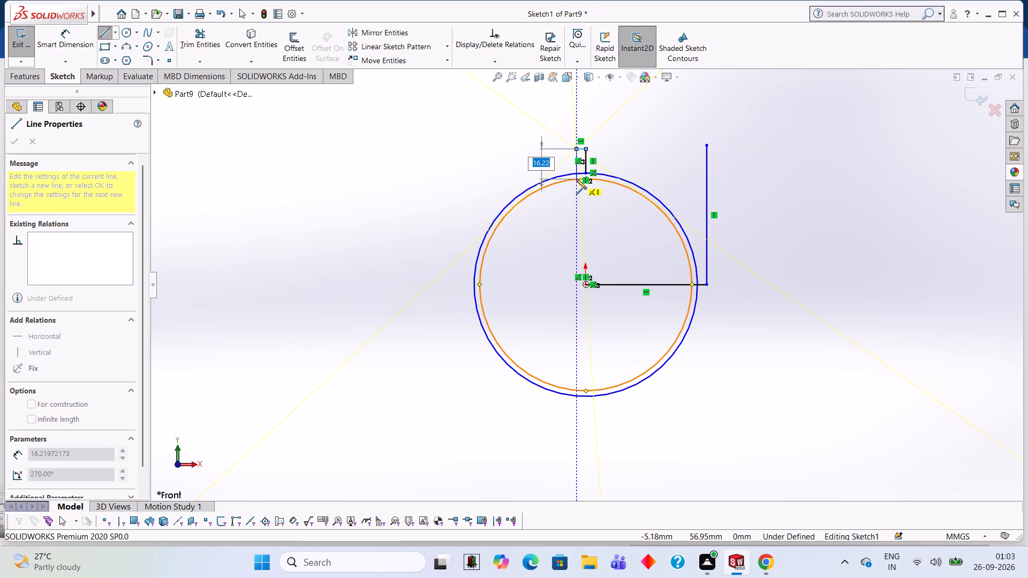
{"action": "left_click", "coordinate": [576, 179]}
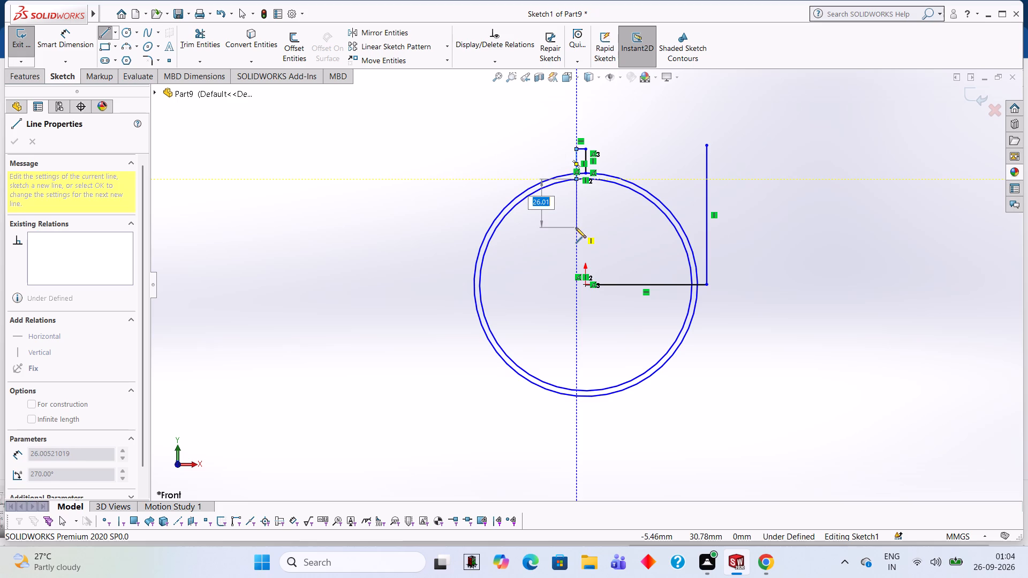
Extend the outline below the inner circle with 24 mm and 13 mm vertical lines and a 5 mm line toward positive X.
{"action": "type", "text": "24"}
{"action": "key", "text": "Return"}
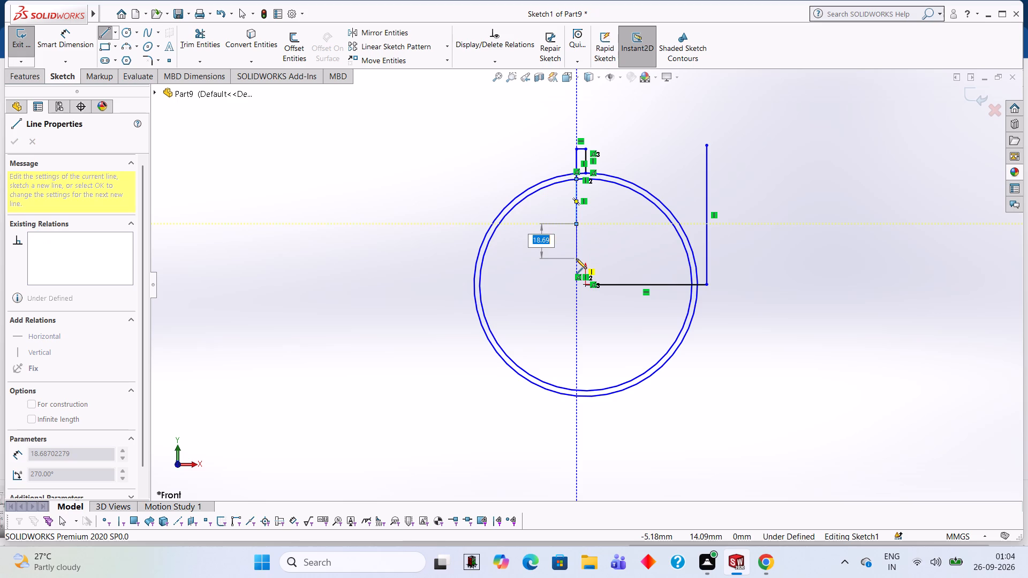
{"action": "type", "text": "13"}
{"action": "key", "text": "Return"}
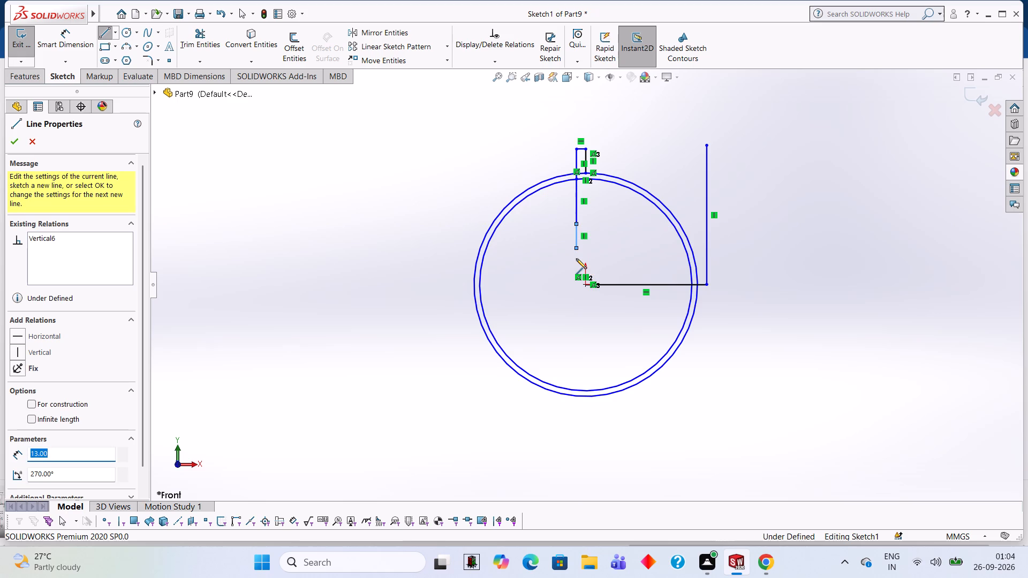
{"action": "key", "text": "5"}
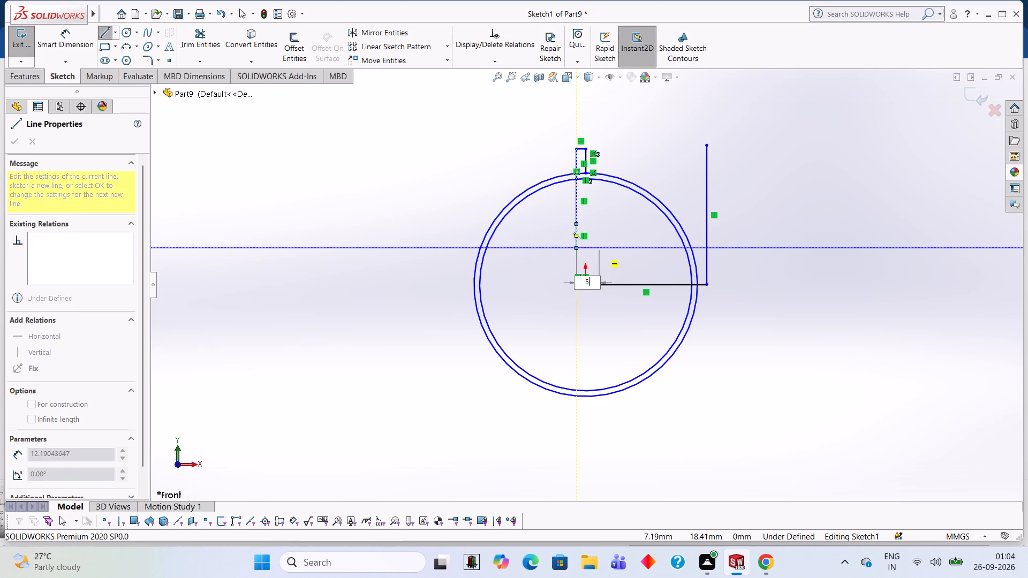
{"action": "key", "text": "Return"}
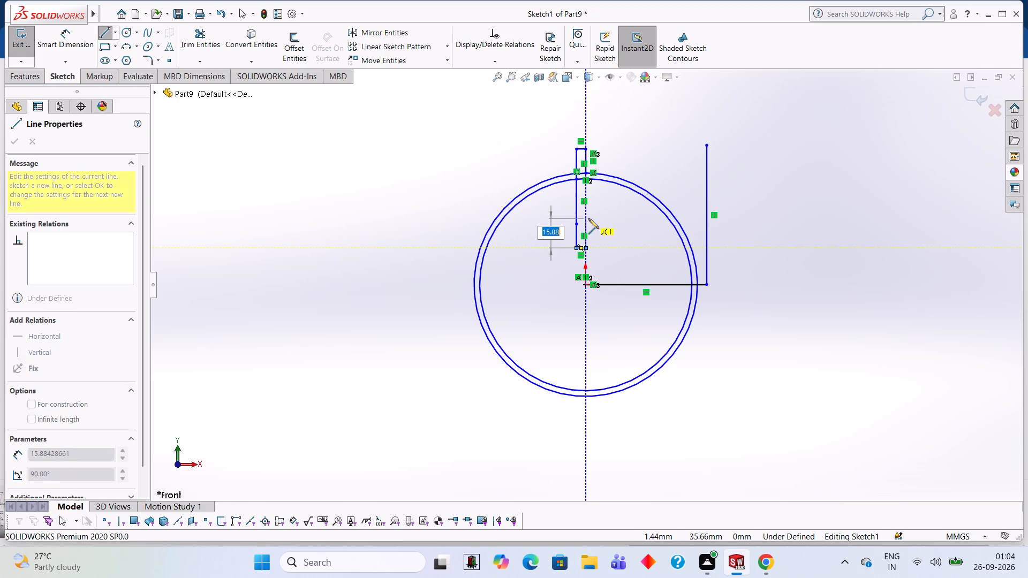
Close the narrow vertical outline with a 13 mm line upward and another vertical line up to the inner circle's topmost point.
{"action": "type", "text": "13"}
{"action": "key", "text": "Return"}
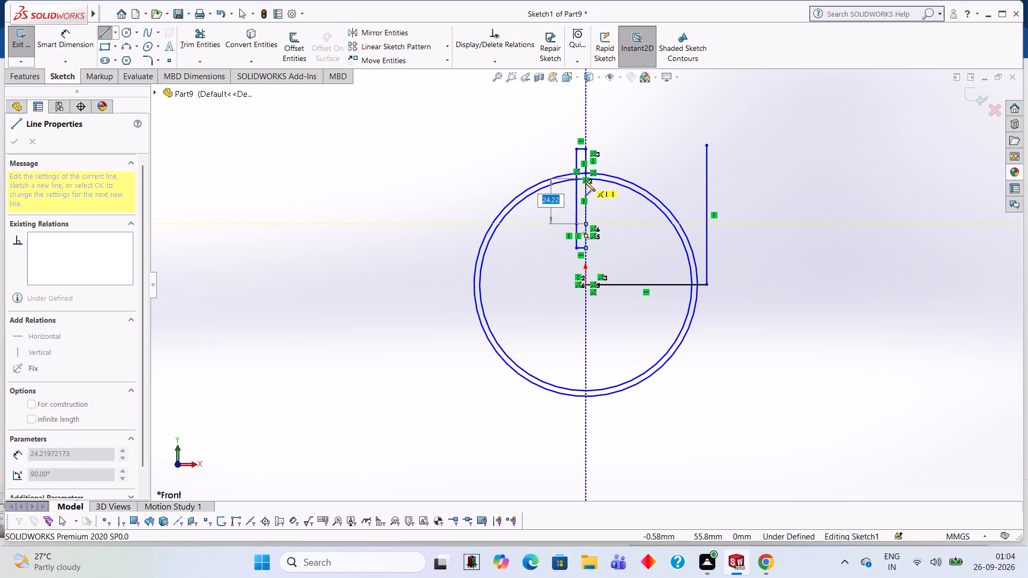
{"action": "scroll", "coordinate": [585, 181], "scroll_direction": "down", "scroll_amount": 7}
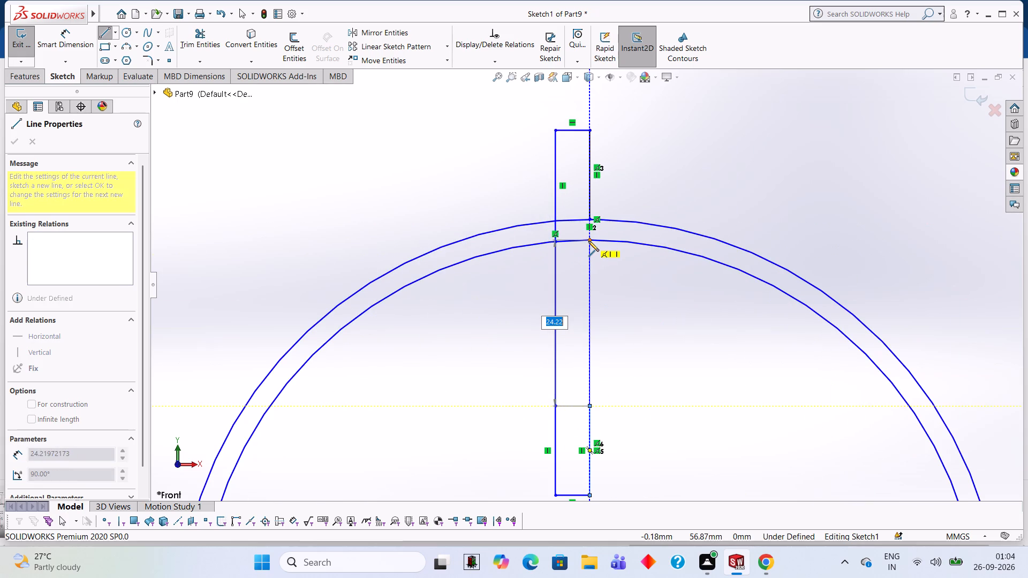
{"action": "left_click", "coordinate": [589, 238]}
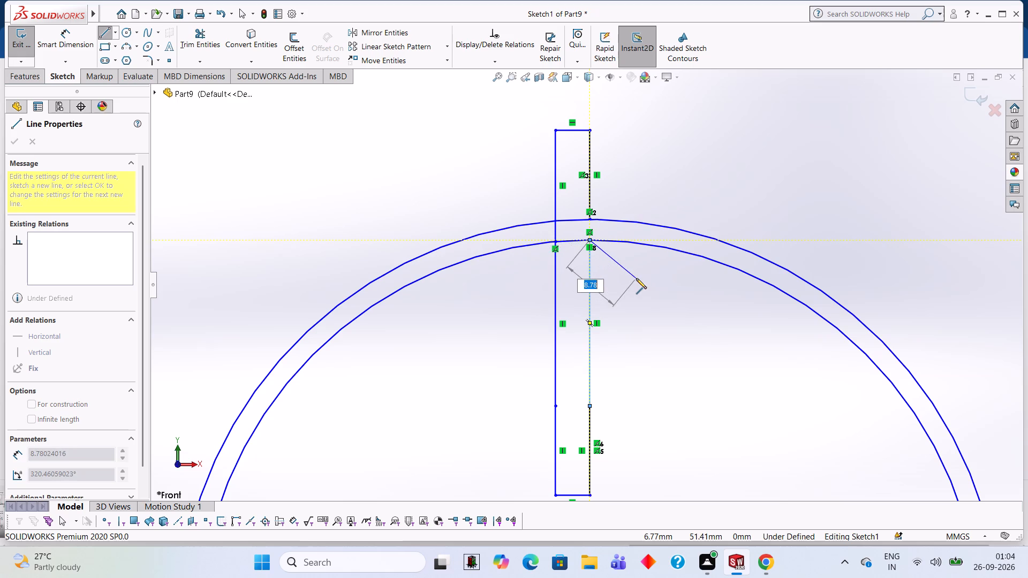
{"action": "key", "text": "Escape"}
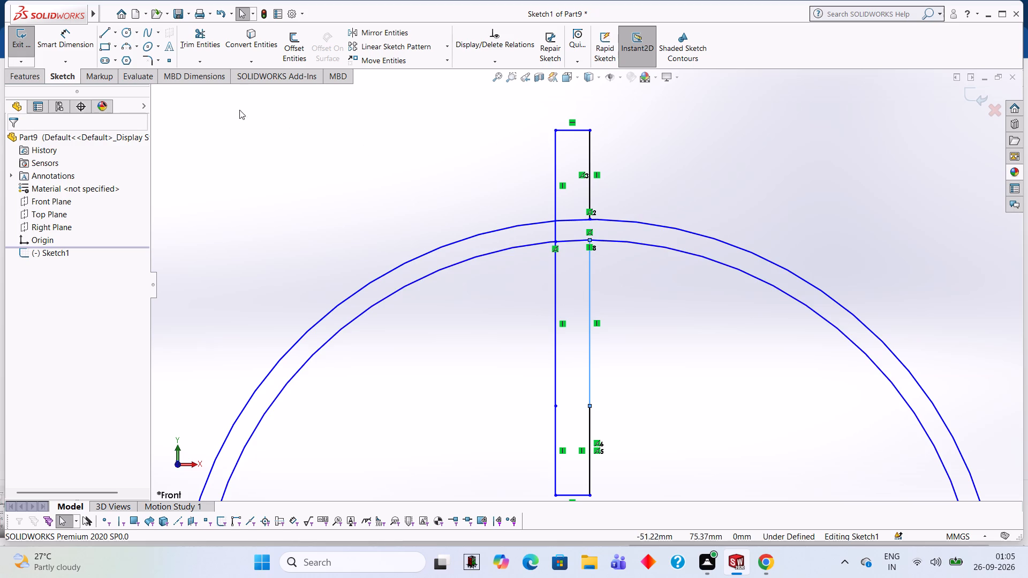
Trim away the short arcs of both circles lying inside the narrow vertical outline.
{"action": "left_click", "coordinate": [213, 42]}
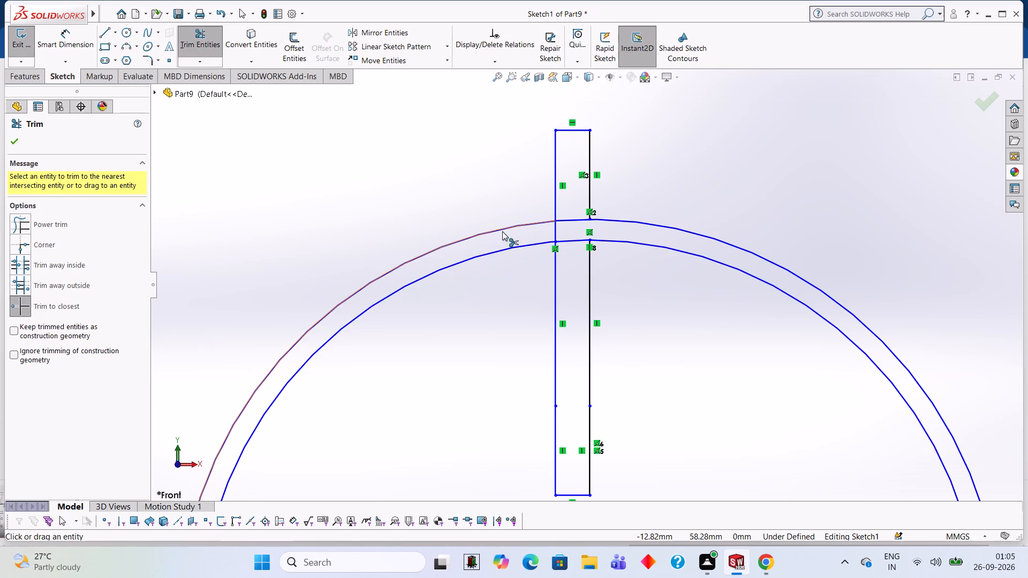
{"action": "left_click", "coordinate": [564, 220]}
{"action": "left_click", "coordinate": [572, 239]}
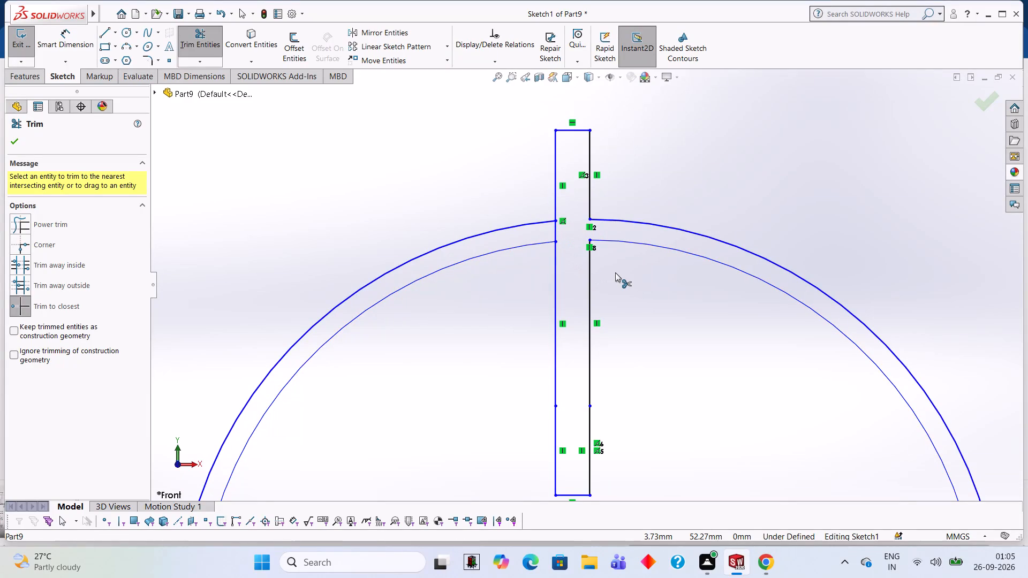
Trim both circles down to the quarter arcs between the vertical outline and the horizontal line from the origin.
{"action": "scroll", "coordinate": [503, 260], "scroll_direction": "down", "scroll_amount": 2}
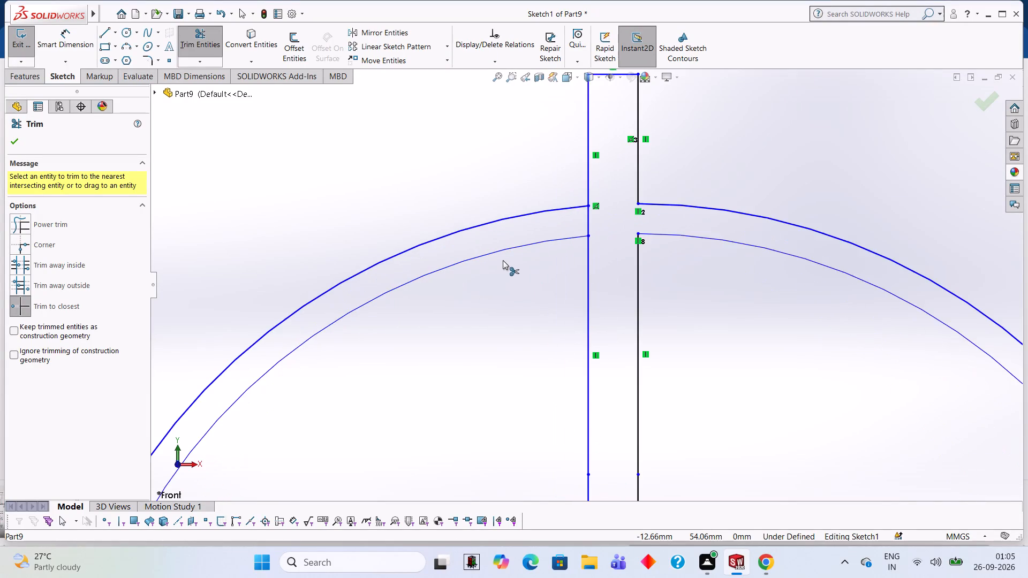
{"action": "scroll", "coordinate": [503, 258], "scroll_direction": "up", "scroll_amount": 5}
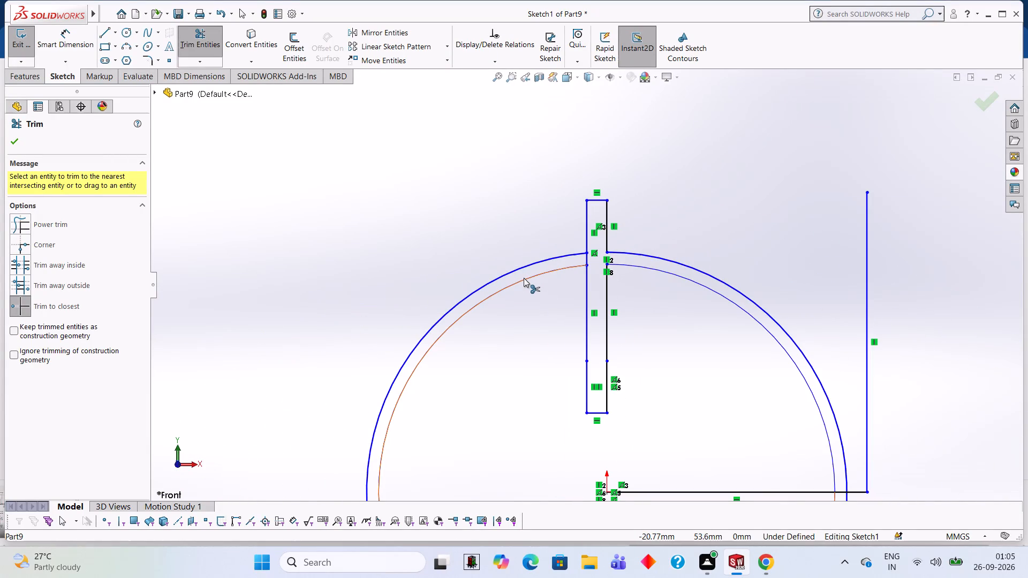
{"action": "scroll", "coordinate": [524, 283], "scroll_direction": "up", "scroll_amount": 2}
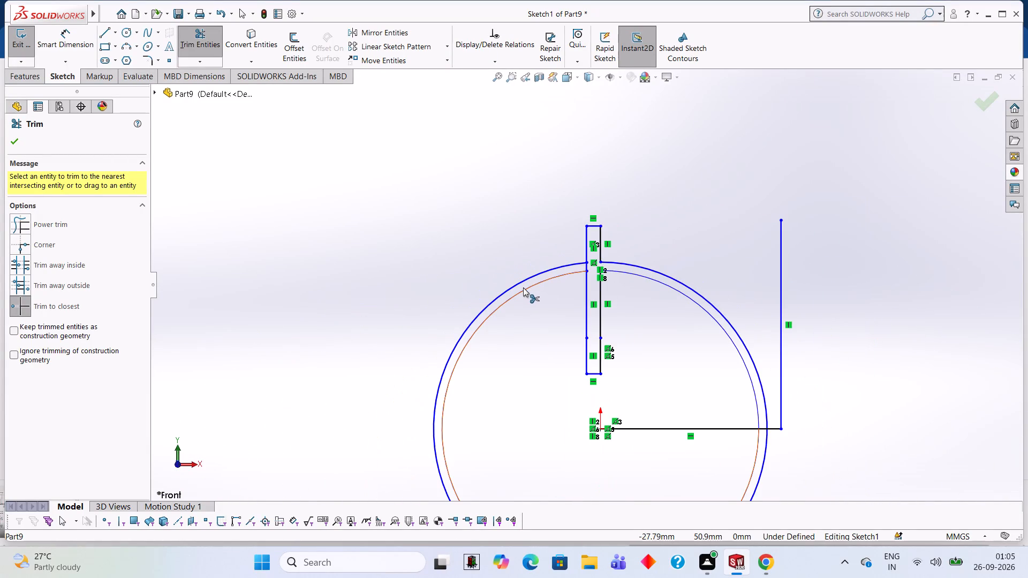
{"action": "left_click", "coordinate": [524, 288]}
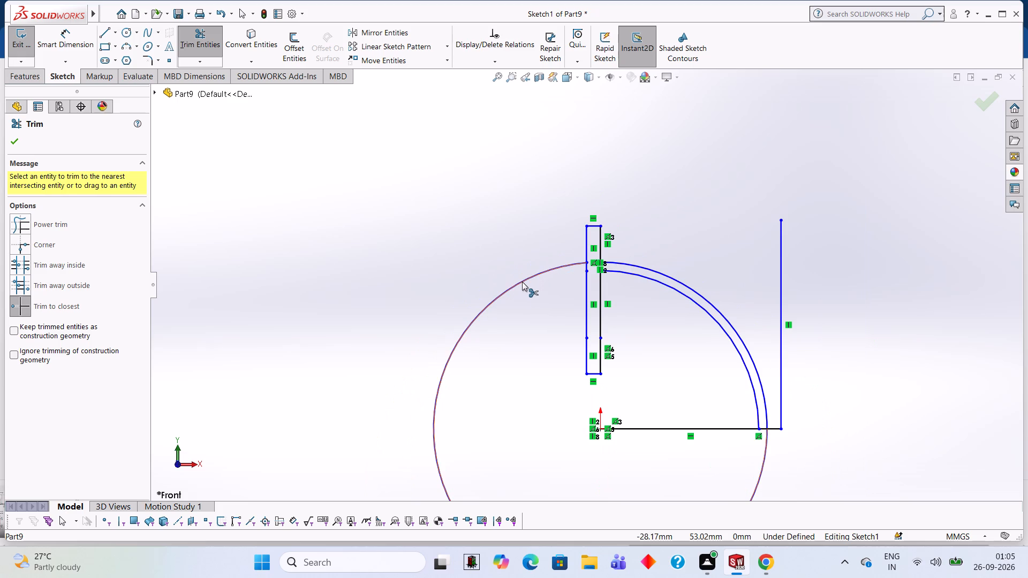
{"action": "left_click", "coordinate": [522, 282]}
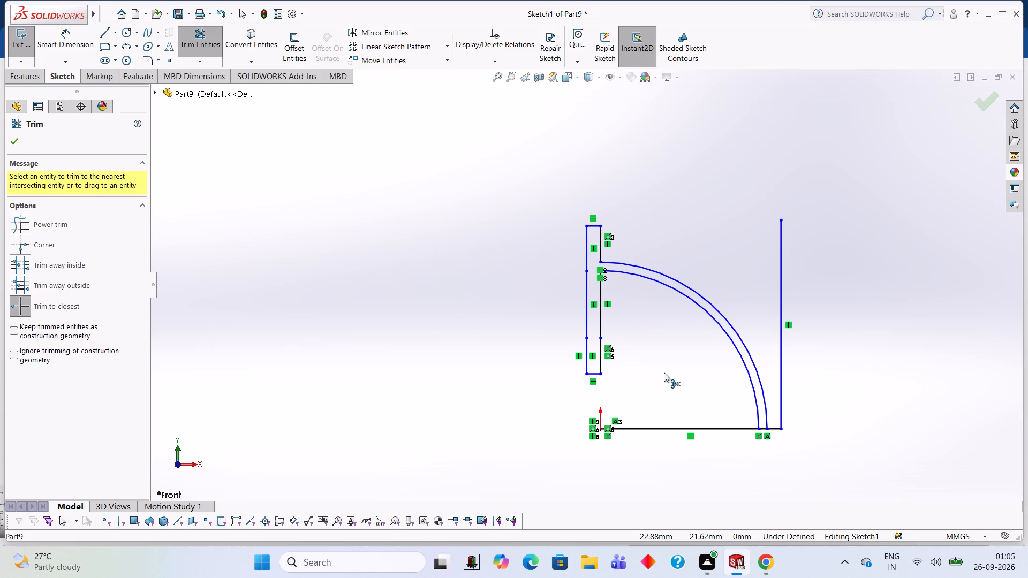
Trim away the tall separate vertical line and the part of the horizontal line extending beyond the outer arc.
{"action": "scroll", "coordinate": [725, 328], "scroll_direction": "up", "scroll_amount": 2}
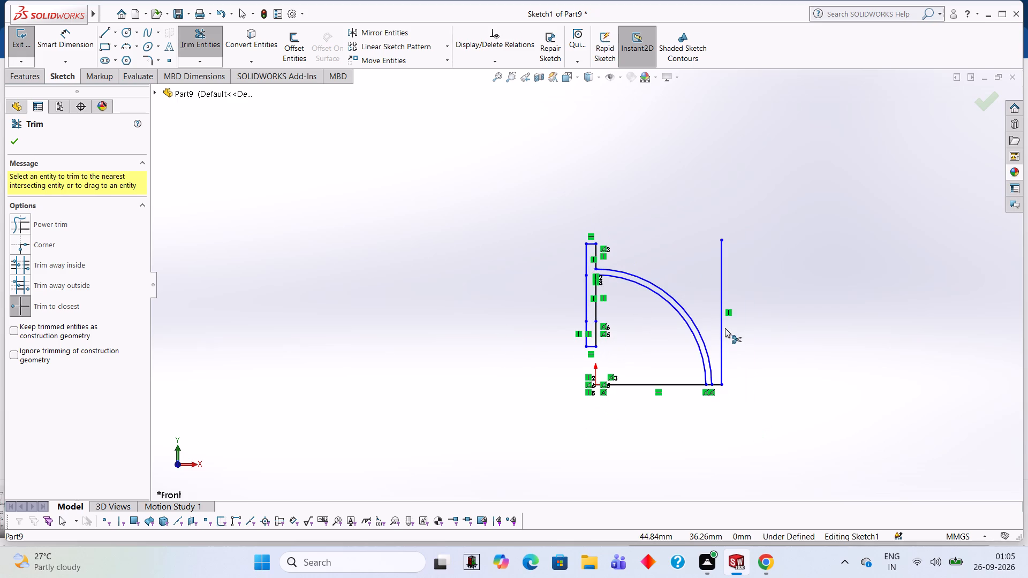
{"action": "scroll", "coordinate": [724, 328], "scroll_direction": "down", "scroll_amount": 2}
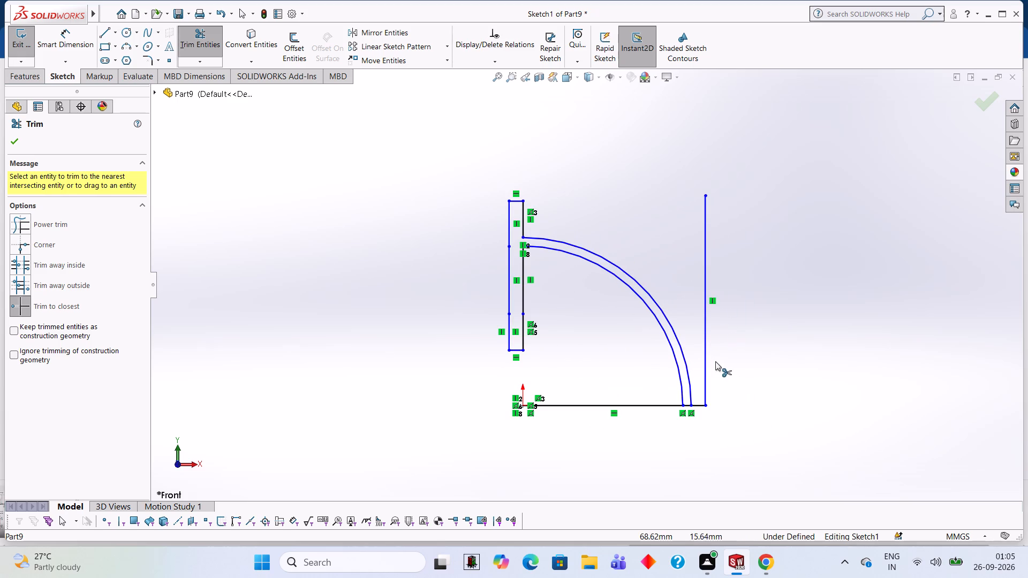
{"action": "left_click", "coordinate": [706, 351]}
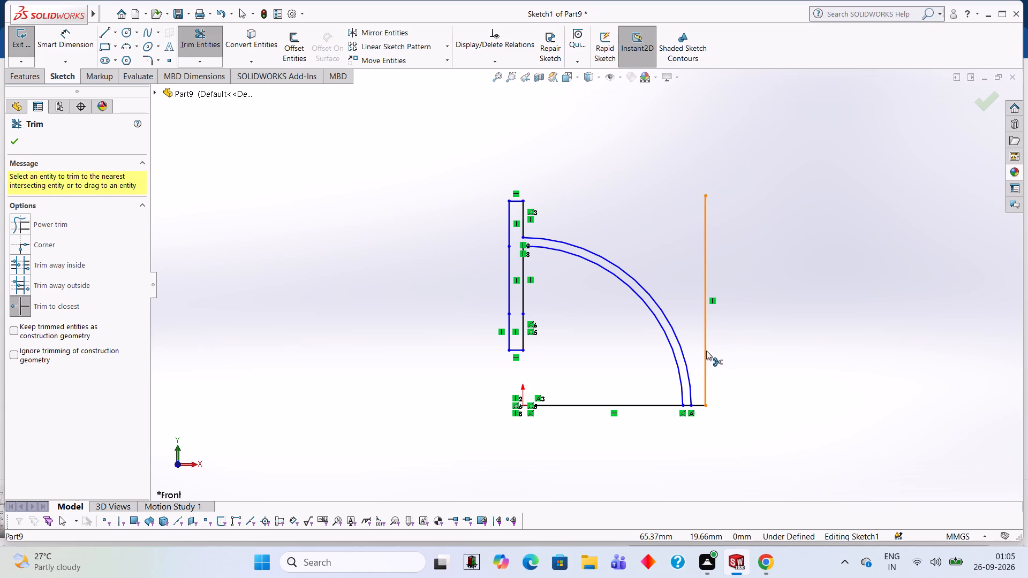
{"action": "left_click", "coordinate": [701, 404]}
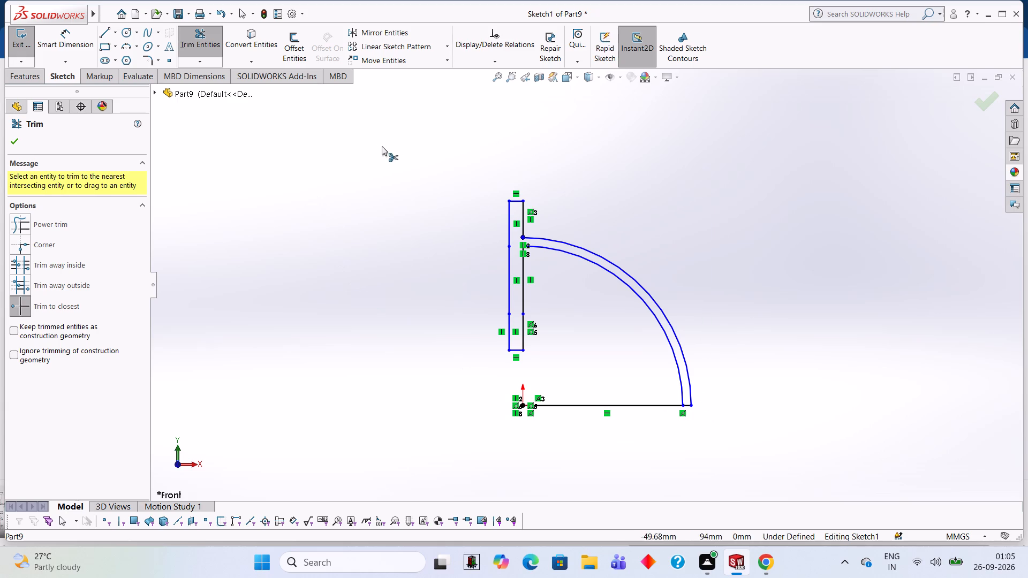
From the outer arc's lower end, sketch lines 13 mm toward positive X, 5 mm down and 13 mm back toward negative X.
{"action": "left_click", "coordinate": [110, 34]}
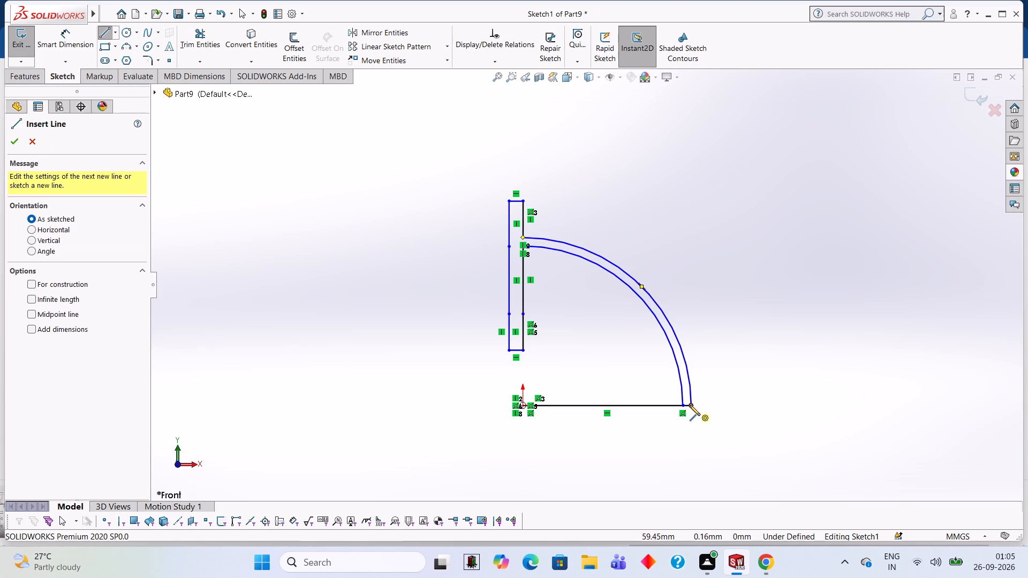
{"action": "left_click", "coordinate": [690, 405]}
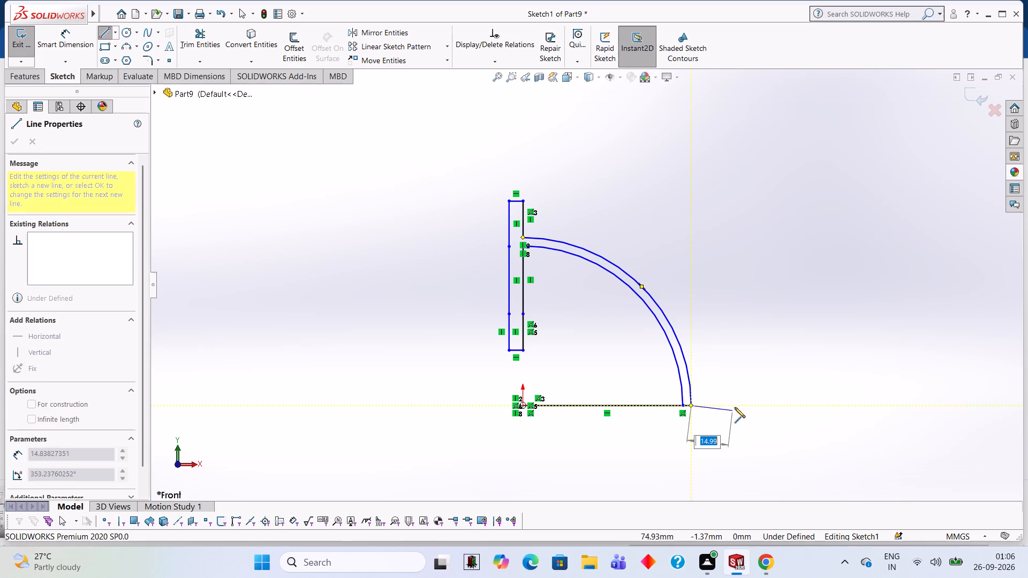
{"action": "type", "text": "13"}
{"action": "key", "text": "Return"}
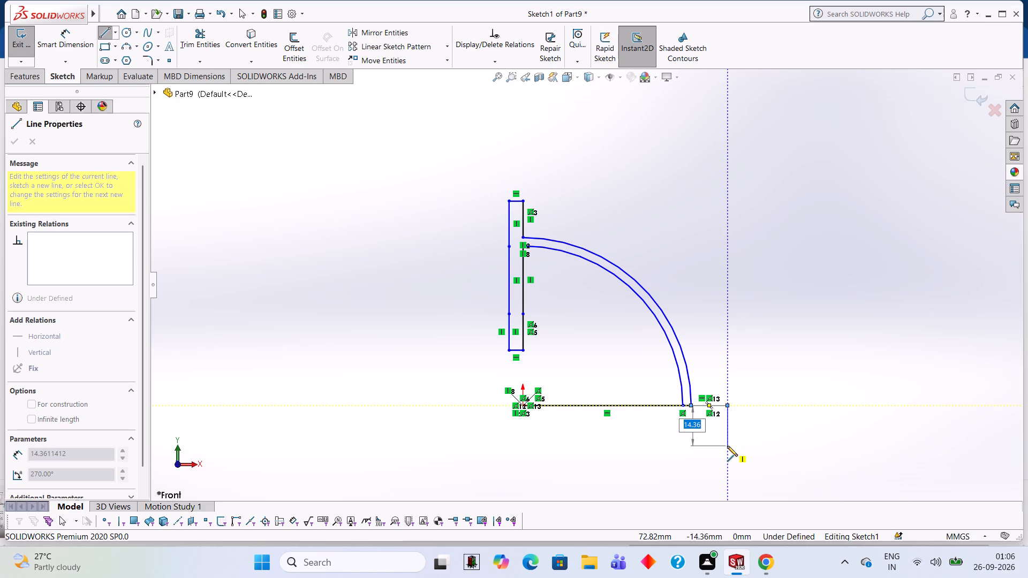
{"action": "key", "text": "5"}
{"action": "key", "text": "Return"}
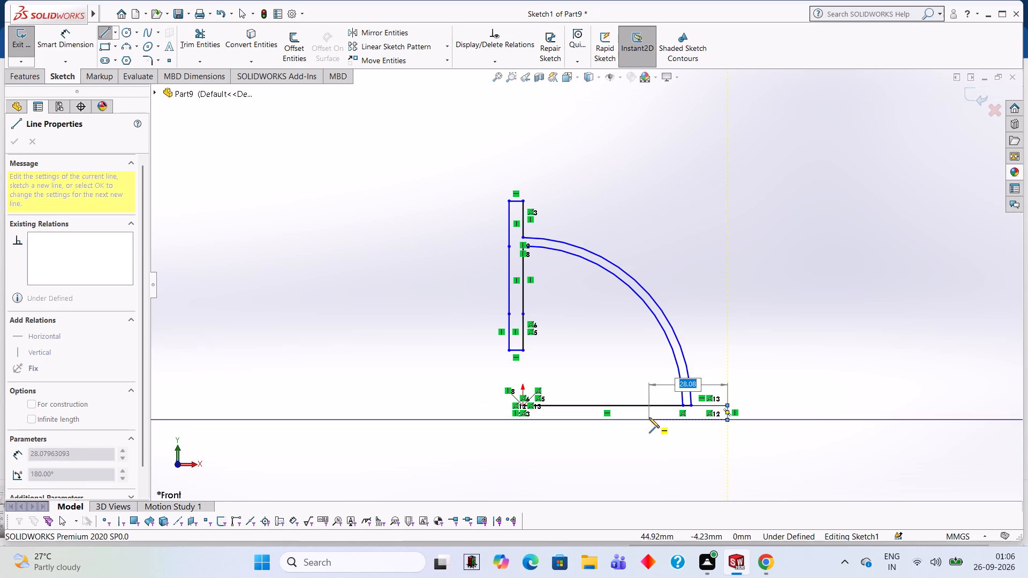
{"action": "type", "text": "13"}
{"action": "key", "text": "Return"}
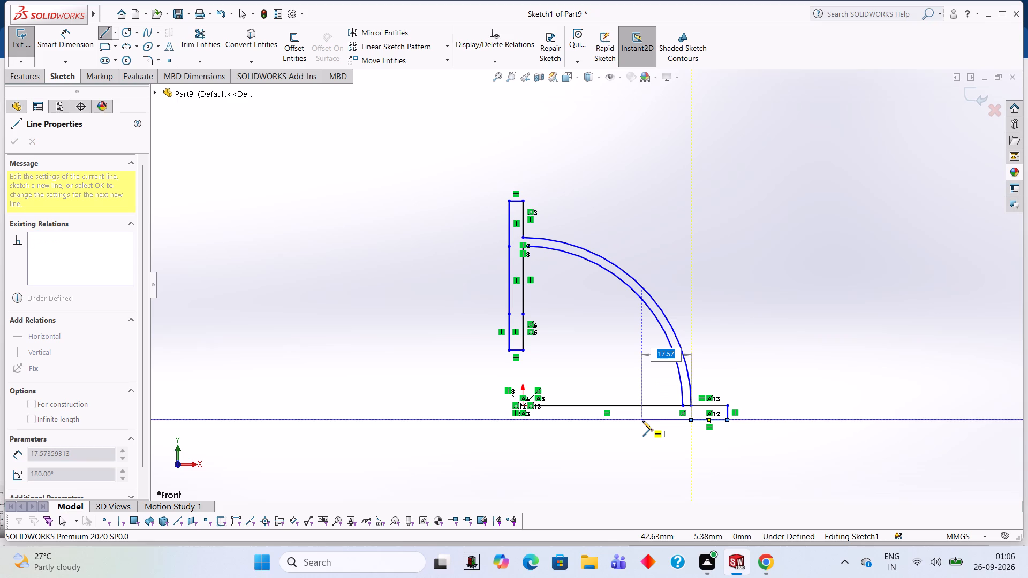
Close the narrow horizontal outline with 24 mm and 13 mm lines toward negative X and a 5 mm line up to the horizontal line.
{"action": "type", "text": "24"}
{"action": "key", "text": "Return"}
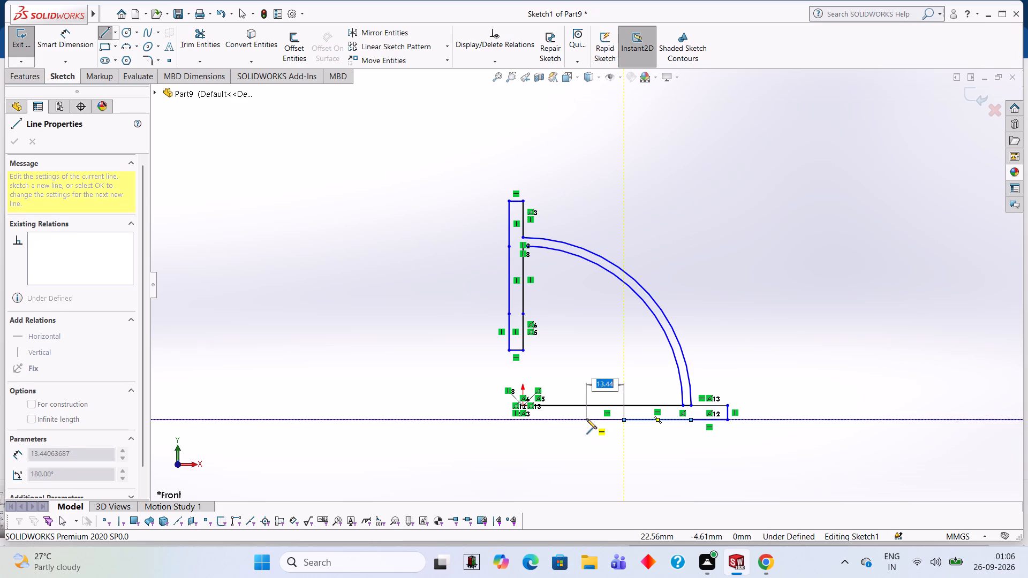
{"action": "type", "text": "13"}
{"action": "key", "text": "Return"}
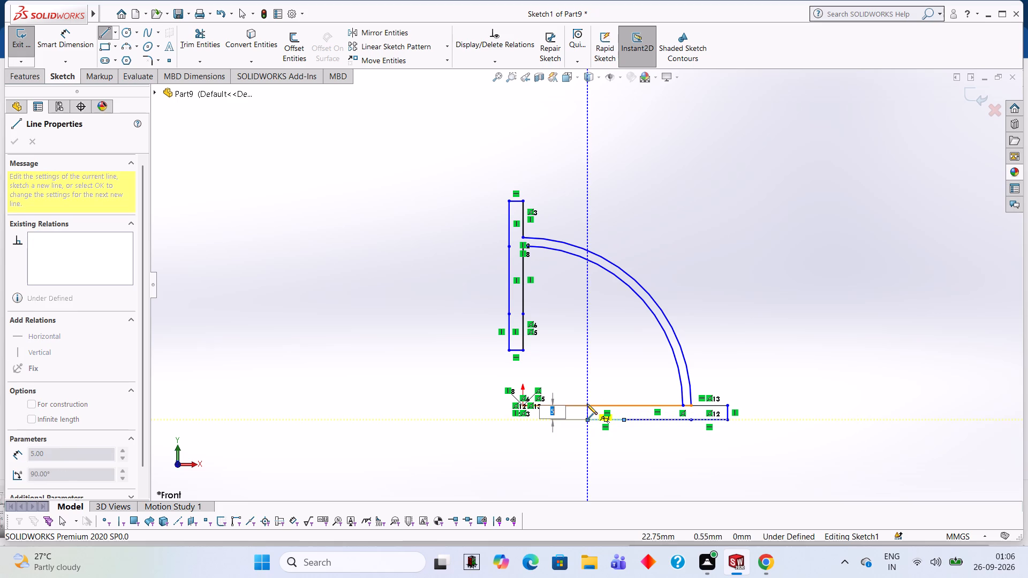
{"action": "key", "text": "5"}
{"action": "key", "text": "Return"}
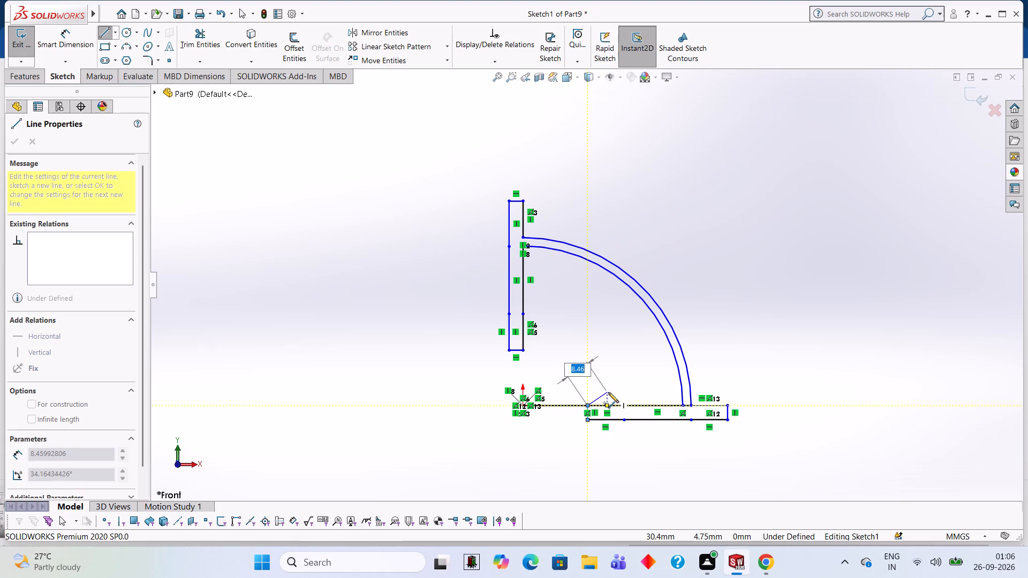
{"action": "key", "text": "Escape"}
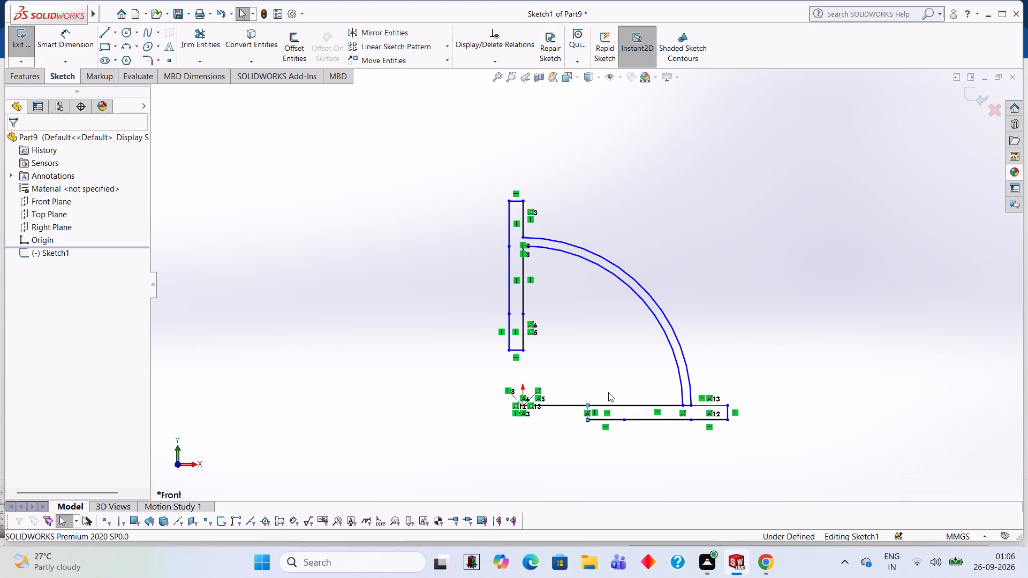
Sketch a circle of radius 33 mm centred on the origin.
{"action": "left_click", "coordinate": [123, 33]}
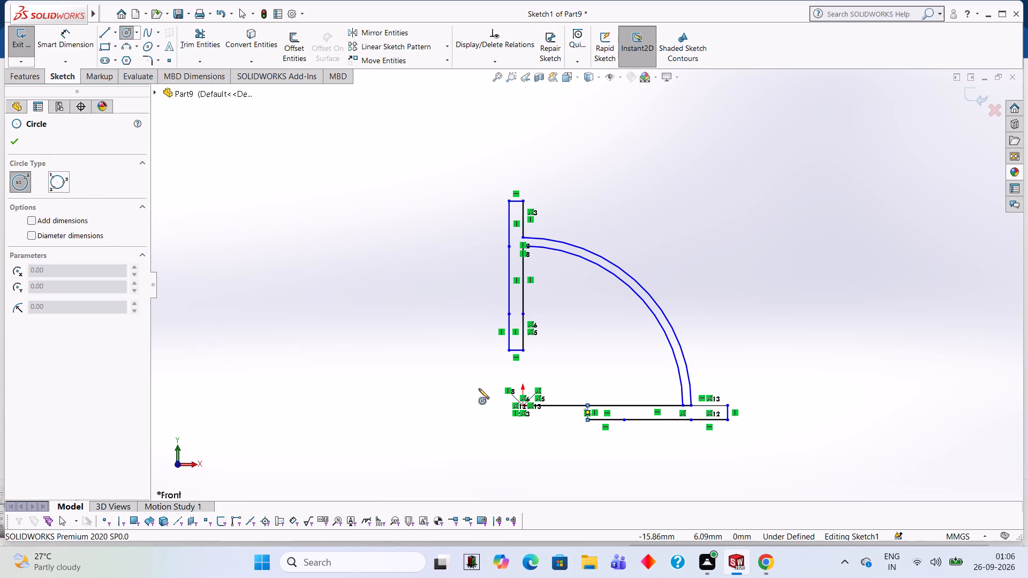
{"action": "left_click", "coordinate": [521, 405]}
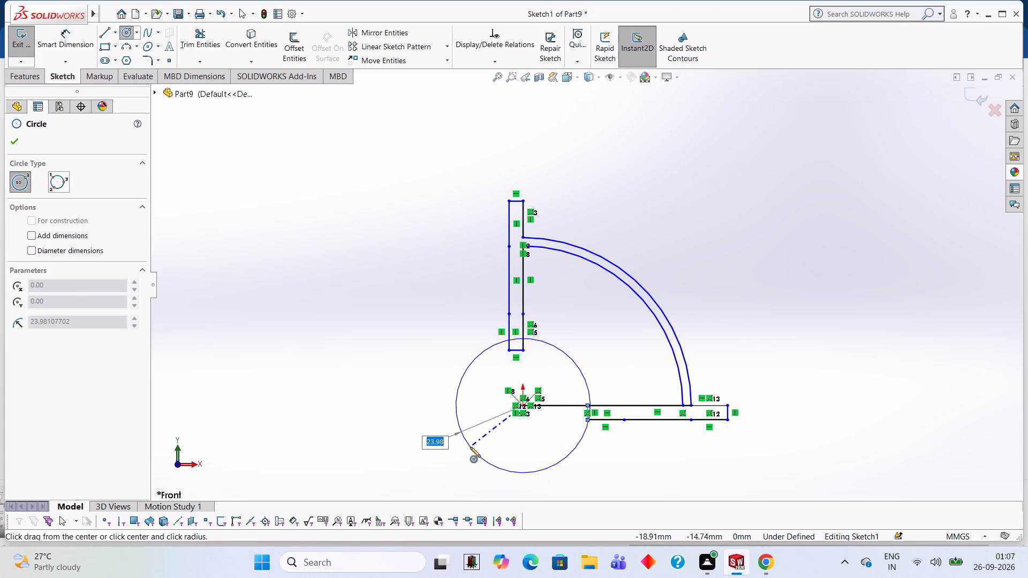
{"action": "type", "text": "33"}
{"action": "key", "text": "Return"}
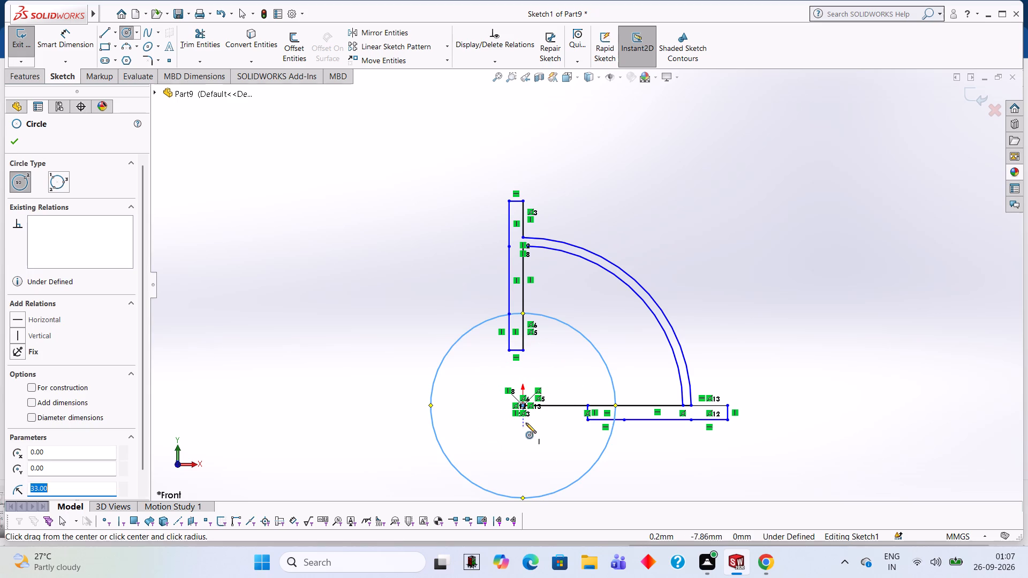
Sketch a second circle of radius 30 mm centred on the origin.
{"action": "scroll", "coordinate": [521, 405], "scroll_direction": "down", "scroll_amount": 3}
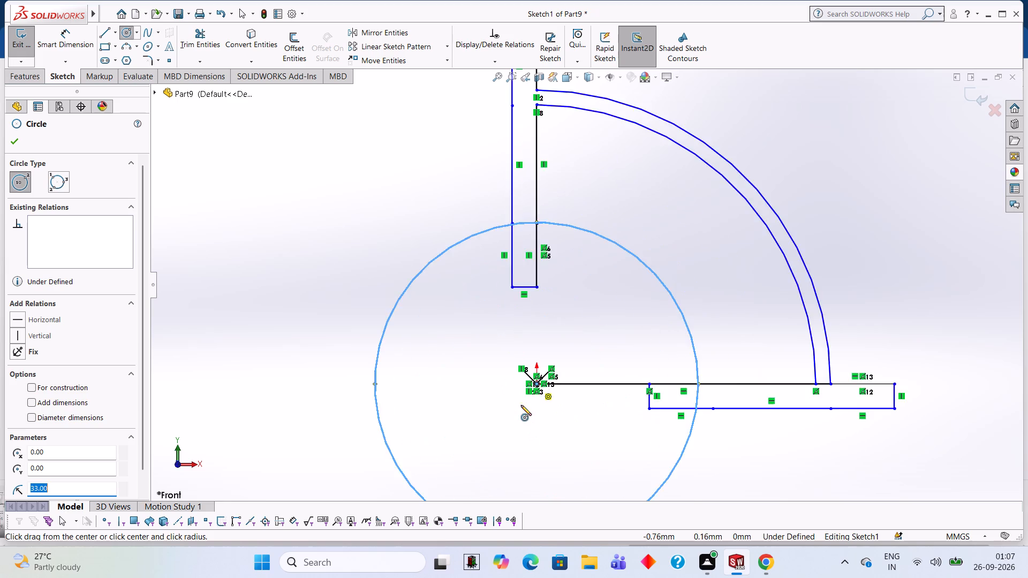
{"action": "scroll", "coordinate": [521, 405], "scroll_direction": "down", "scroll_amount": 3}
{"action": "scroll", "coordinate": [576, 338], "scroll_direction": "down", "scroll_amount": 6}
{"action": "scroll", "coordinate": [528, 338], "scroll_direction": "down", "scroll_amount": 1}
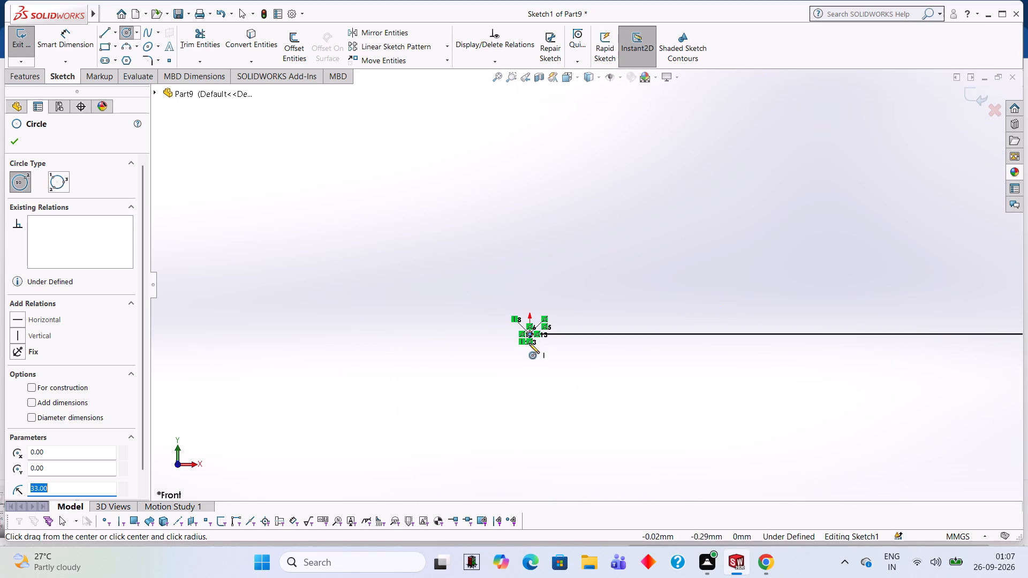
{"action": "scroll", "coordinate": [530, 338], "scroll_direction": "up", "scroll_amount": 1}
{"action": "scroll", "coordinate": [533, 325], "scroll_direction": "down", "scroll_amount": 5}
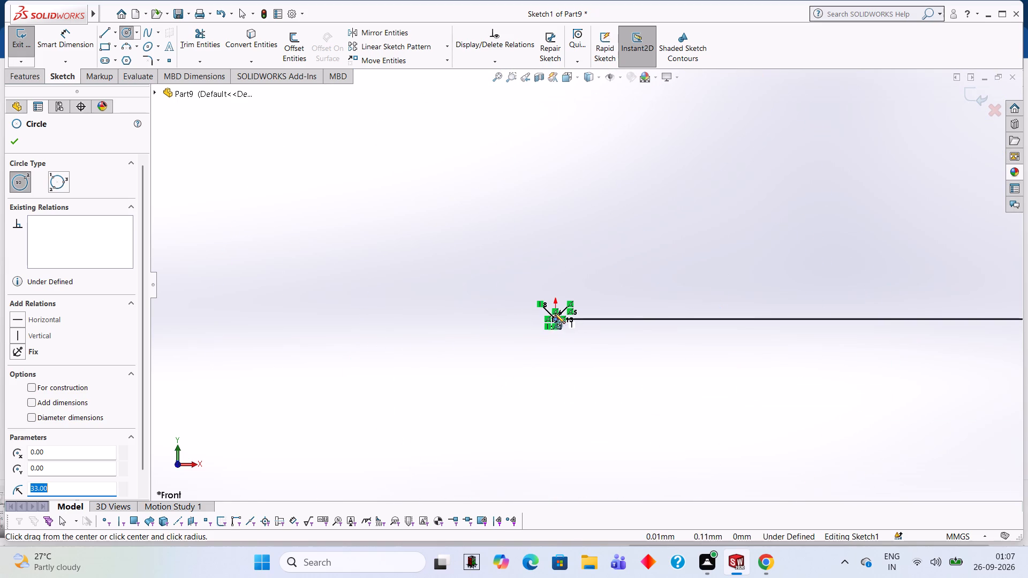
{"action": "scroll", "coordinate": [555, 313], "scroll_direction": "down", "scroll_amount": 1}
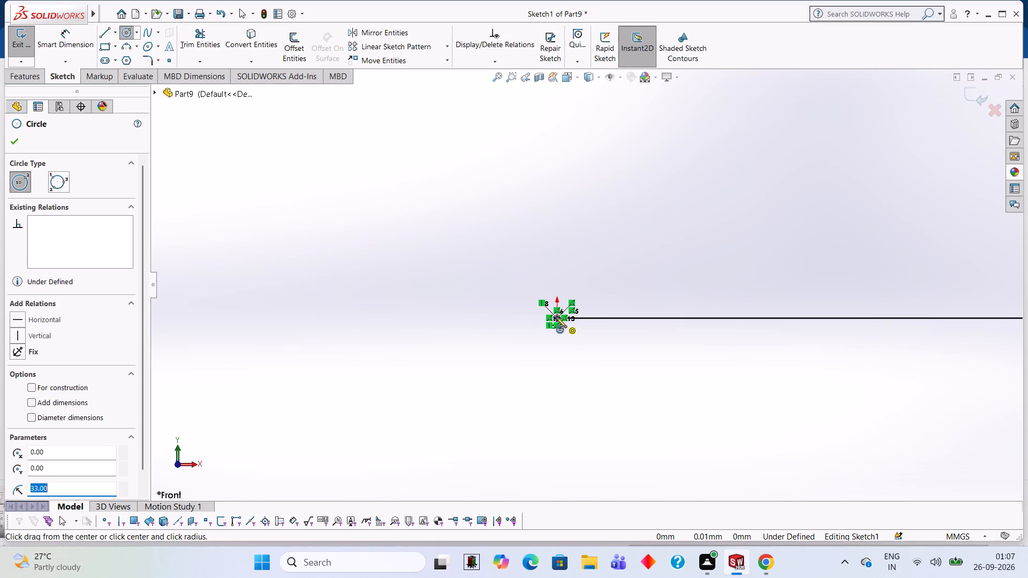
{"action": "left_click", "coordinate": [556, 317]}
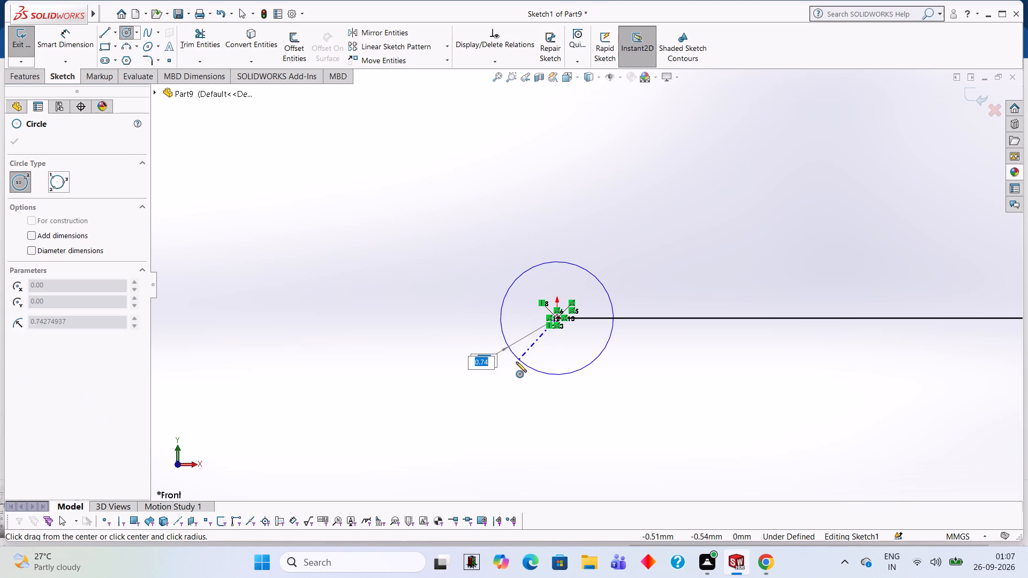
{"action": "type", "text": "30"}
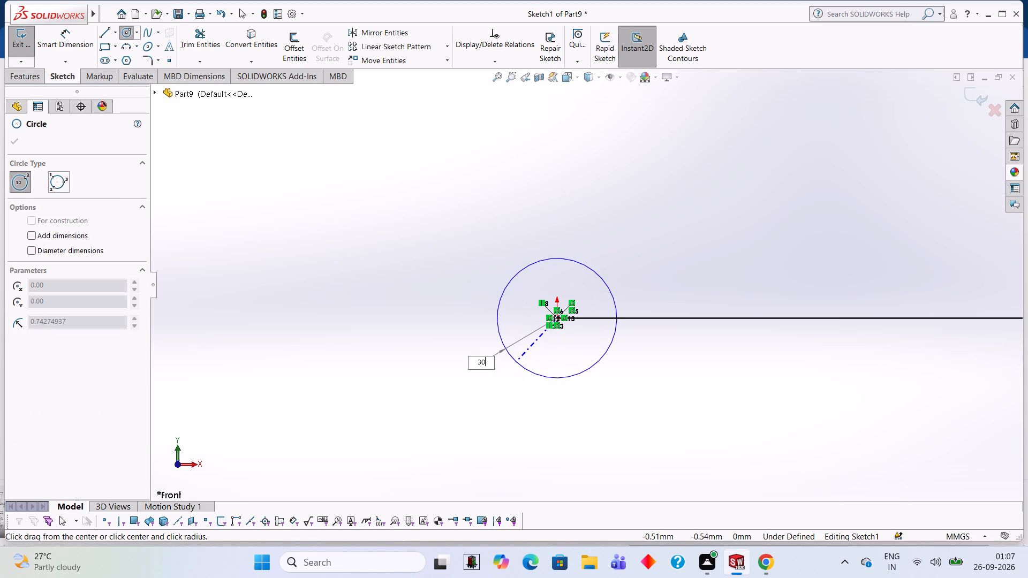
{"action": "key", "text": "Return"}
Trim the 33 mm and 30 mm radius circles down to the arcs running between the vertical and horizontal outlines.
{"action": "scroll", "coordinate": [516, 362], "scroll_direction": "up", "scroll_amount": 6}
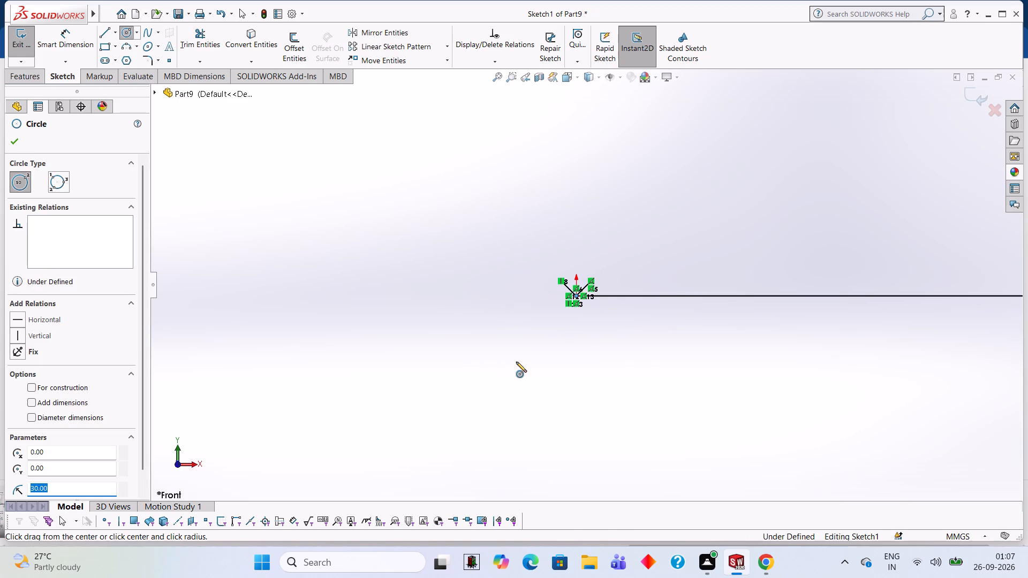
{"action": "scroll", "coordinate": [723, 212], "scroll_direction": "up", "scroll_amount": 8}
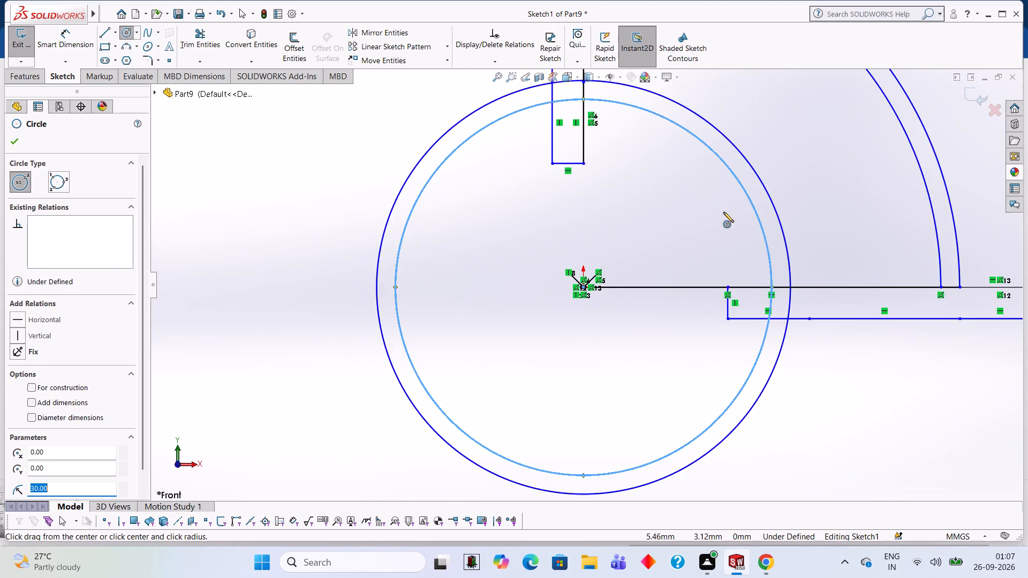
{"action": "scroll", "coordinate": [723, 212], "scroll_direction": "up", "scroll_amount": 1}
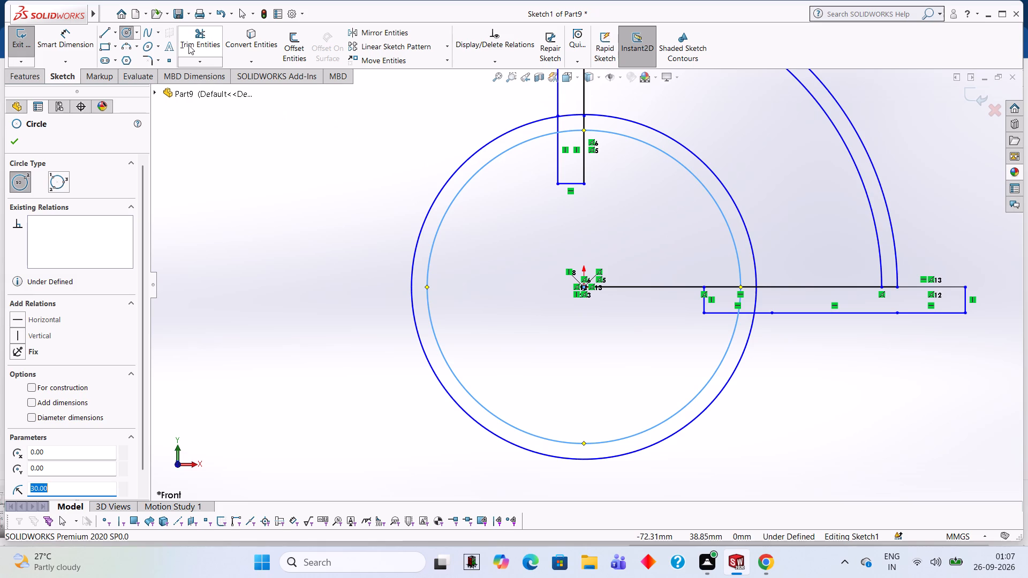
{"action": "left_click", "coordinate": [192, 45]}
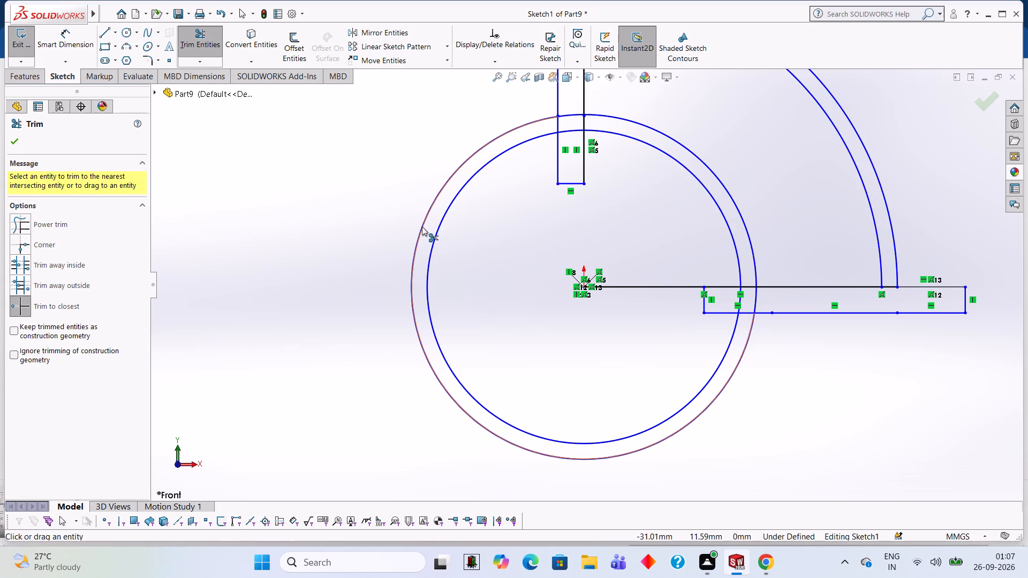
{"action": "left_click", "coordinate": [422, 226]}
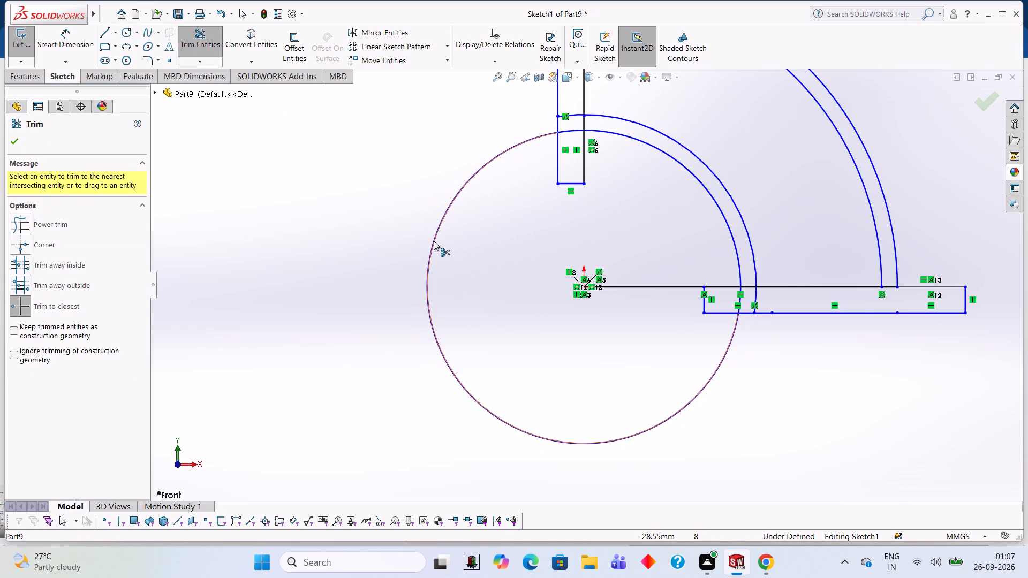
{"action": "left_click", "coordinate": [433, 241]}
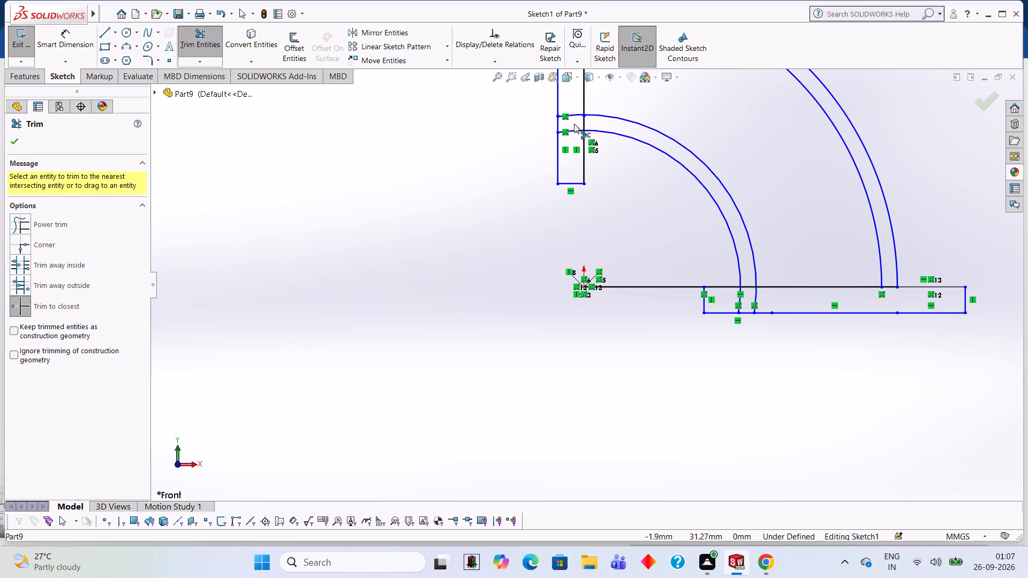
Trim away both inner arcs' ends inside the vertical outline and the short vertical line piece between those arcs.
{"action": "left_click", "coordinate": [576, 131]}
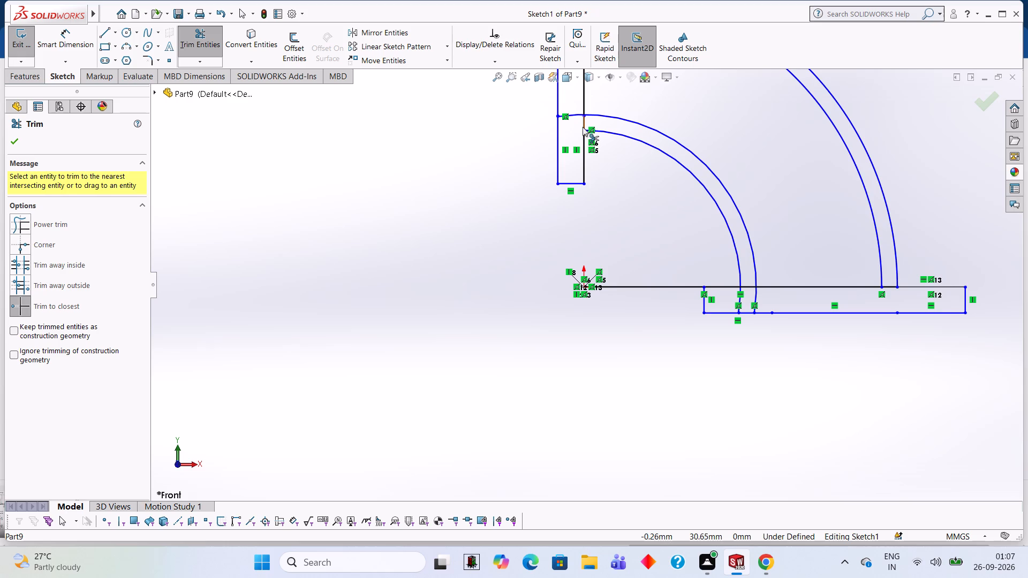
{"action": "left_click", "coordinate": [584, 124]}
{"action": "scroll", "coordinate": [624, 127], "scroll_direction": "up", "scroll_amount": 3}
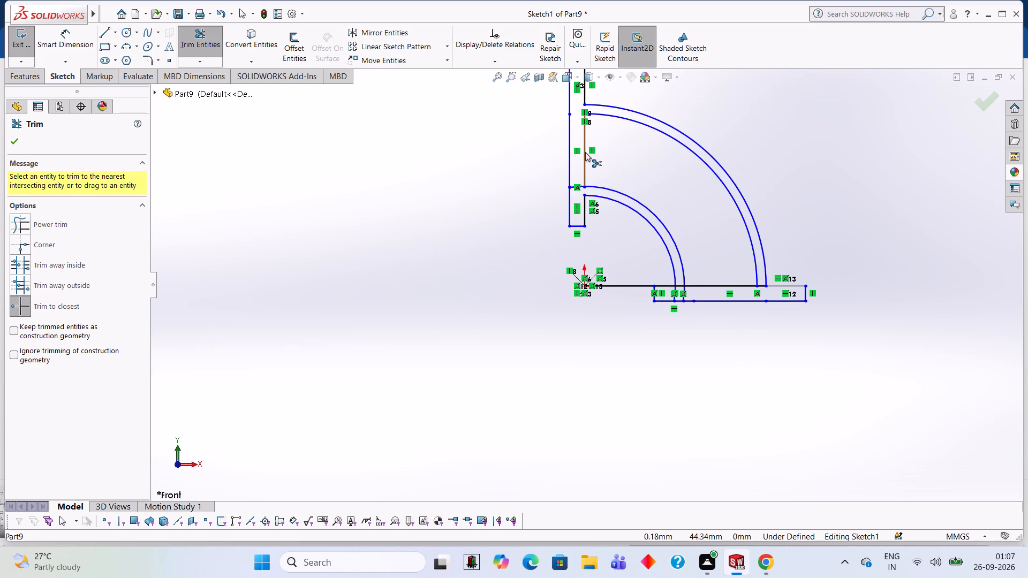
{"action": "scroll", "coordinate": [634, 156], "scroll_direction": "up", "scroll_amount": 1}
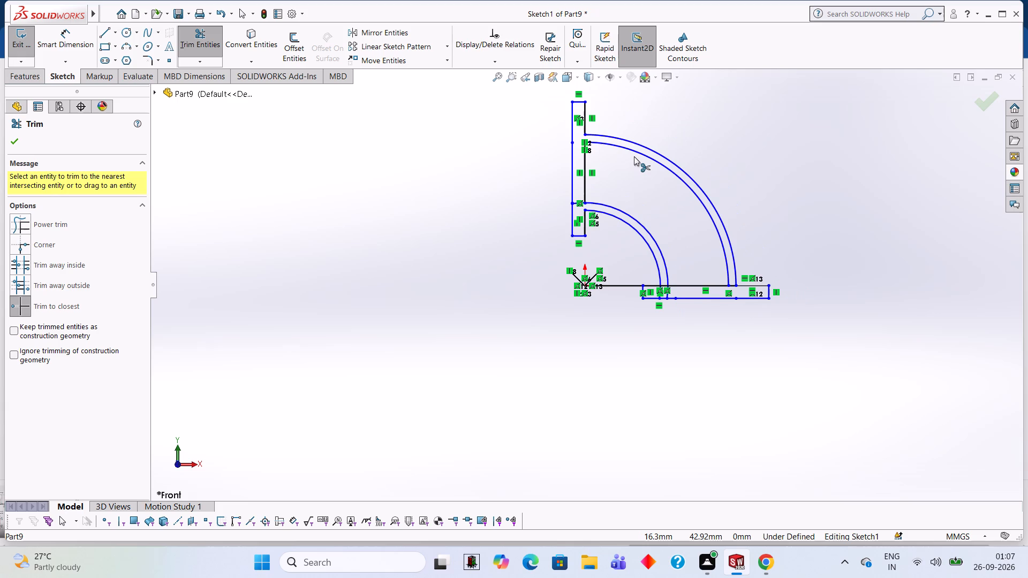
{"action": "scroll", "coordinate": [581, 198], "scroll_direction": "down", "scroll_amount": 2}
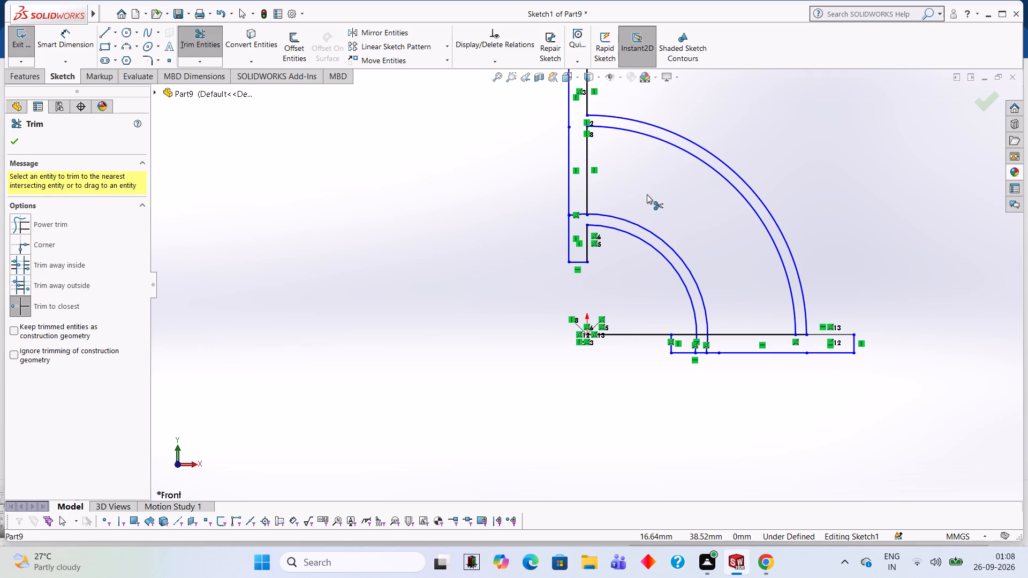
{"action": "left_click", "coordinate": [583, 214]}
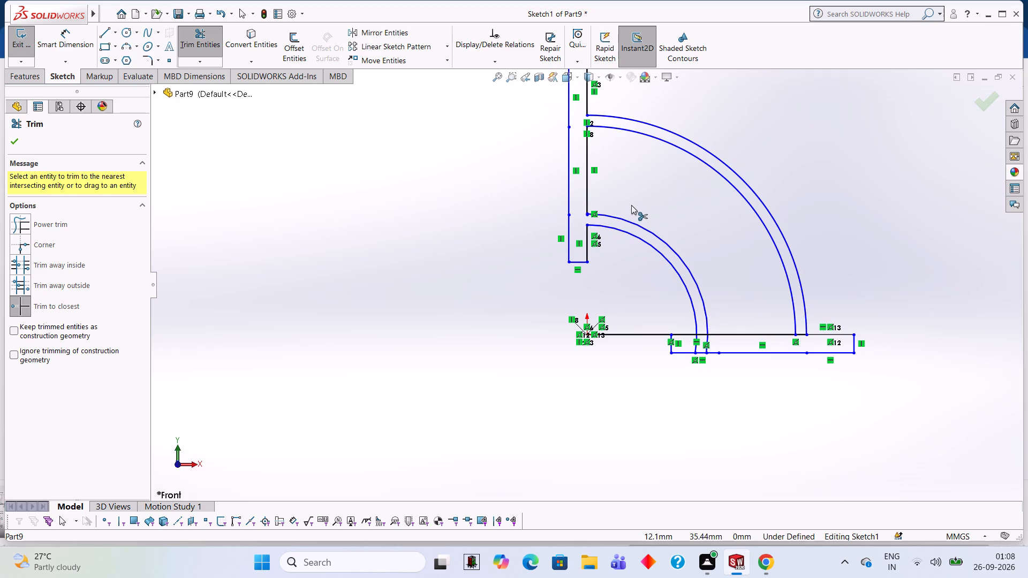
Trim away the ends of the 30 mm and 33 mm radius arcs that extend into the horizontal outline.
{"action": "scroll", "coordinate": [631, 205], "scroll_direction": "up", "scroll_amount": 1}
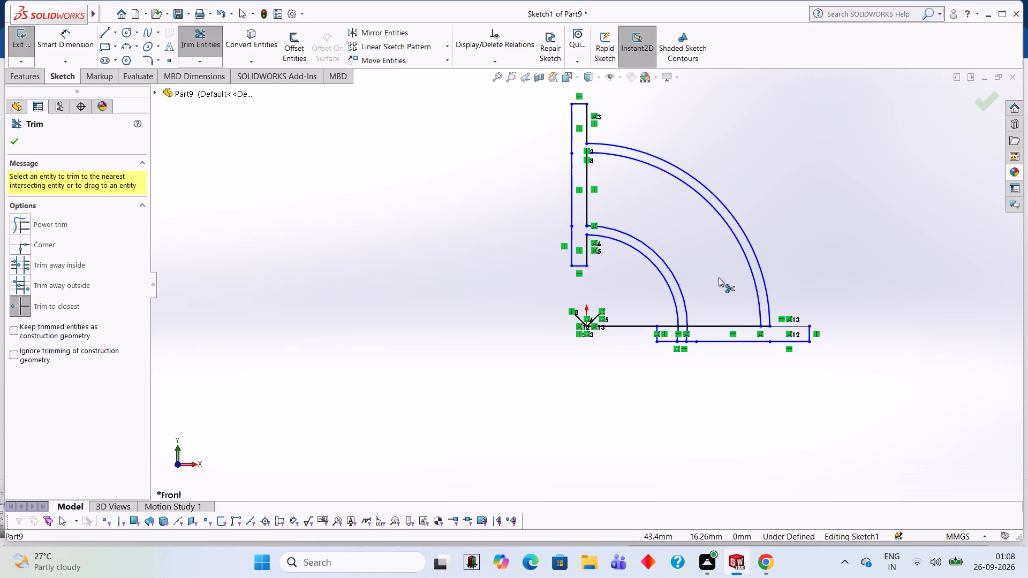
{"action": "scroll", "coordinate": [761, 326], "scroll_direction": "down", "scroll_amount": 2}
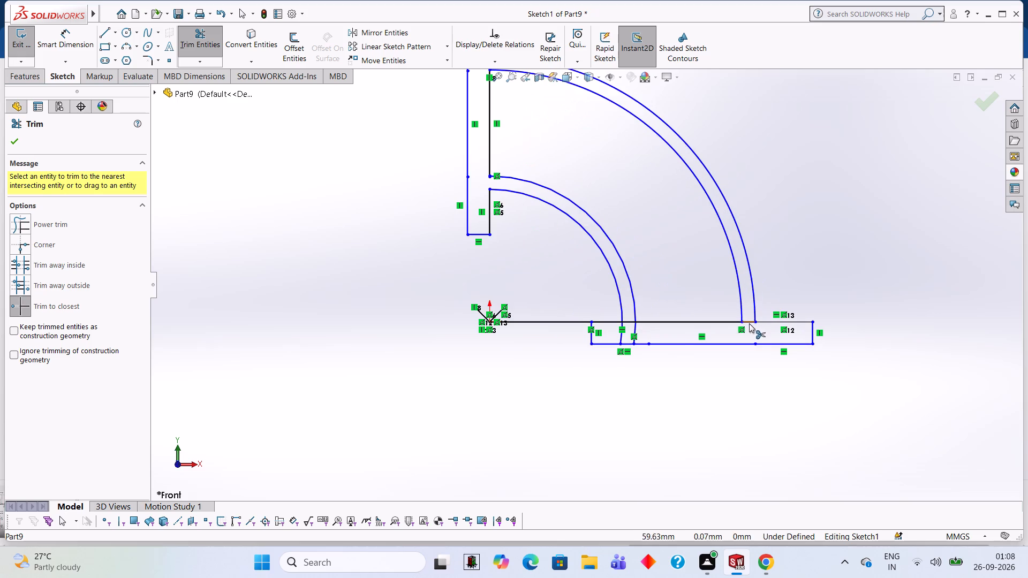
{"action": "left_click", "coordinate": [622, 339]}
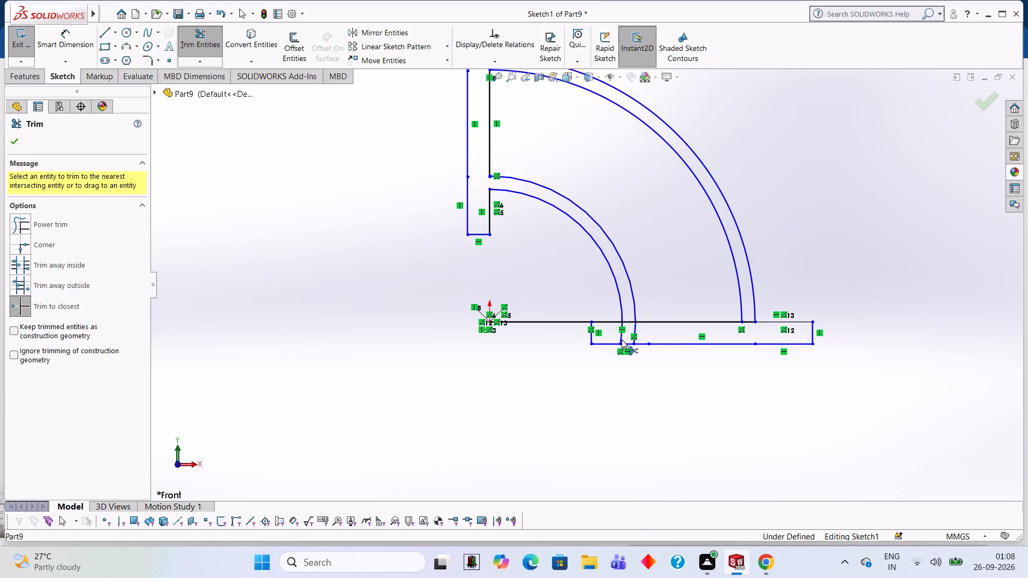
{"action": "left_click", "coordinate": [633, 328]}
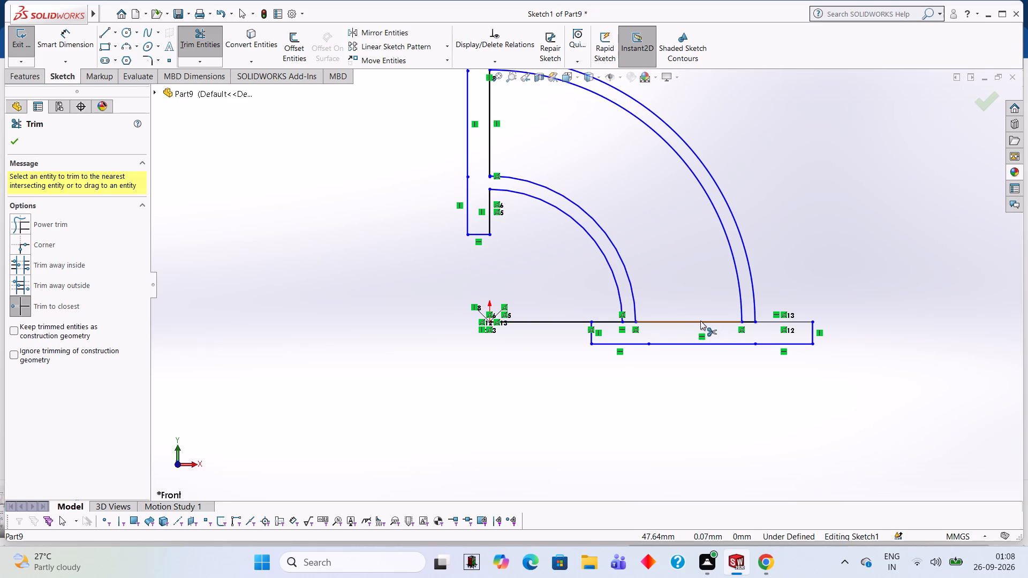
Trim the horizontal line between each pair of concentric arcs and from the origin to the horizontal outline.
{"action": "left_click", "coordinate": [746, 323]}
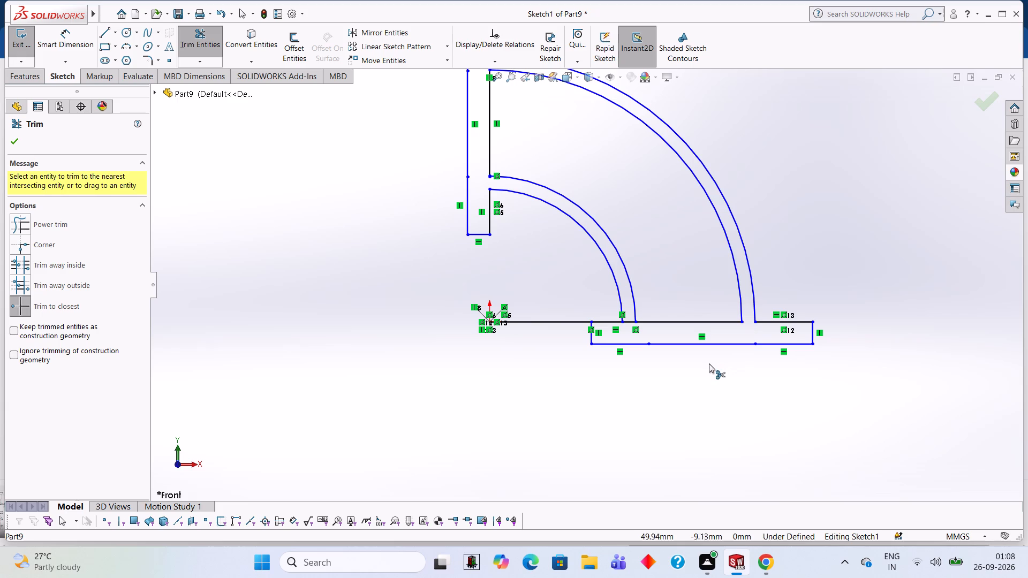
{"action": "left_click", "coordinate": [558, 322]}
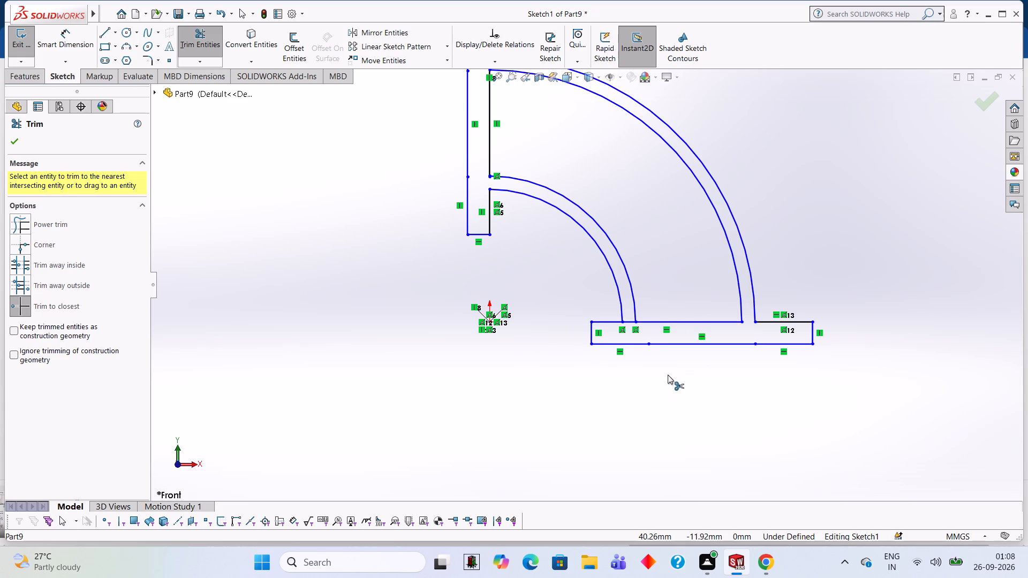
{"action": "double_click", "coordinate": [625, 320]}
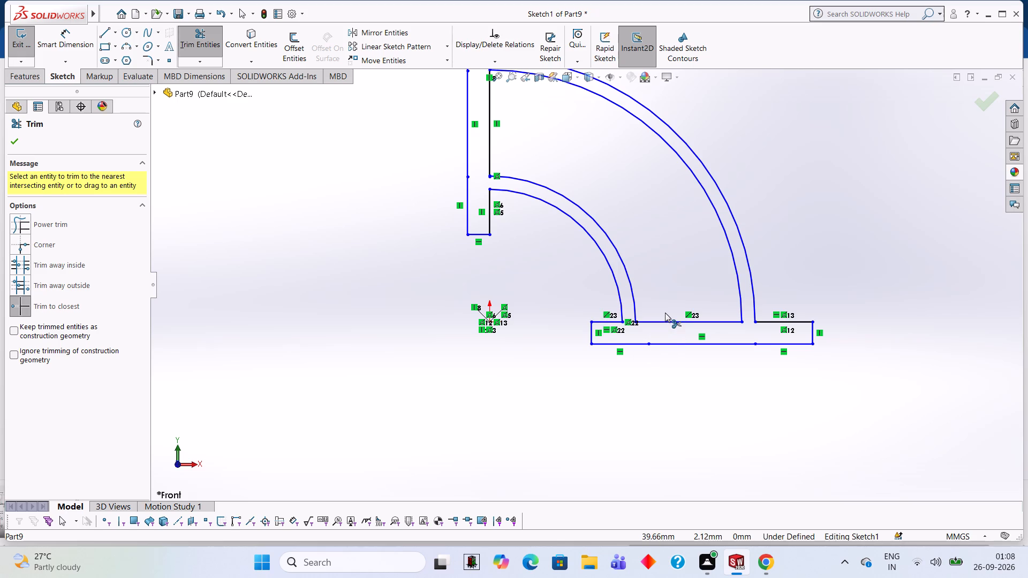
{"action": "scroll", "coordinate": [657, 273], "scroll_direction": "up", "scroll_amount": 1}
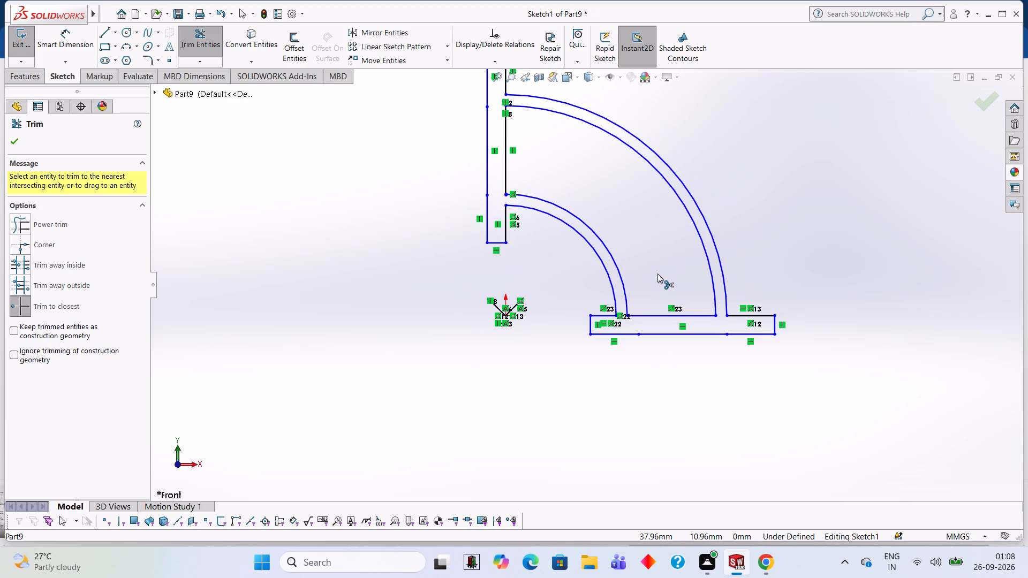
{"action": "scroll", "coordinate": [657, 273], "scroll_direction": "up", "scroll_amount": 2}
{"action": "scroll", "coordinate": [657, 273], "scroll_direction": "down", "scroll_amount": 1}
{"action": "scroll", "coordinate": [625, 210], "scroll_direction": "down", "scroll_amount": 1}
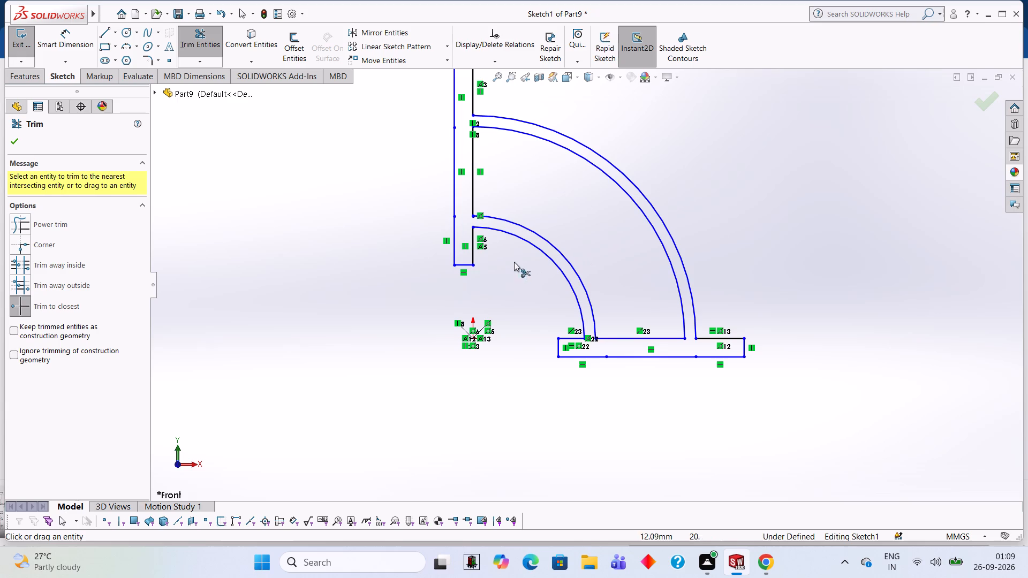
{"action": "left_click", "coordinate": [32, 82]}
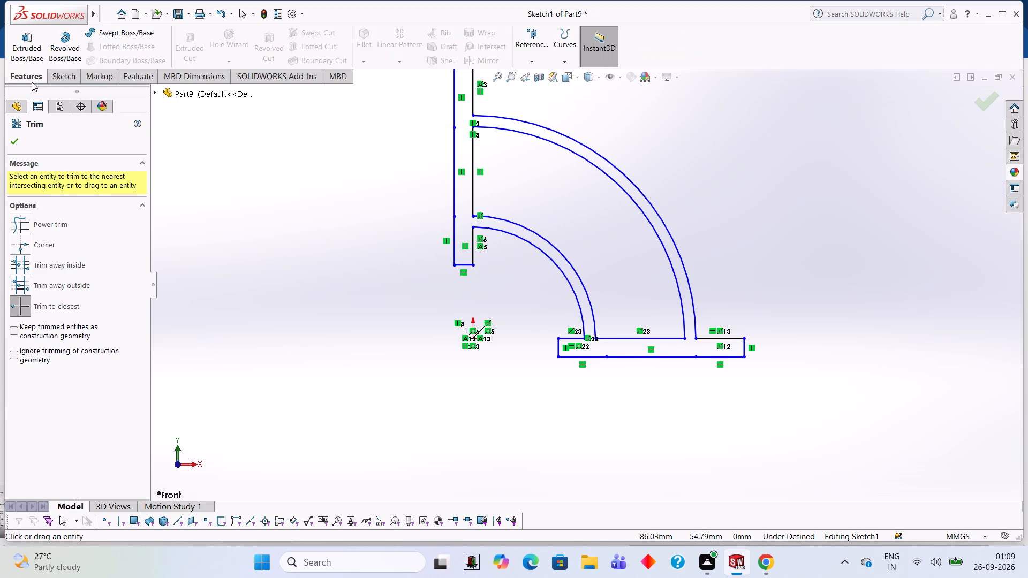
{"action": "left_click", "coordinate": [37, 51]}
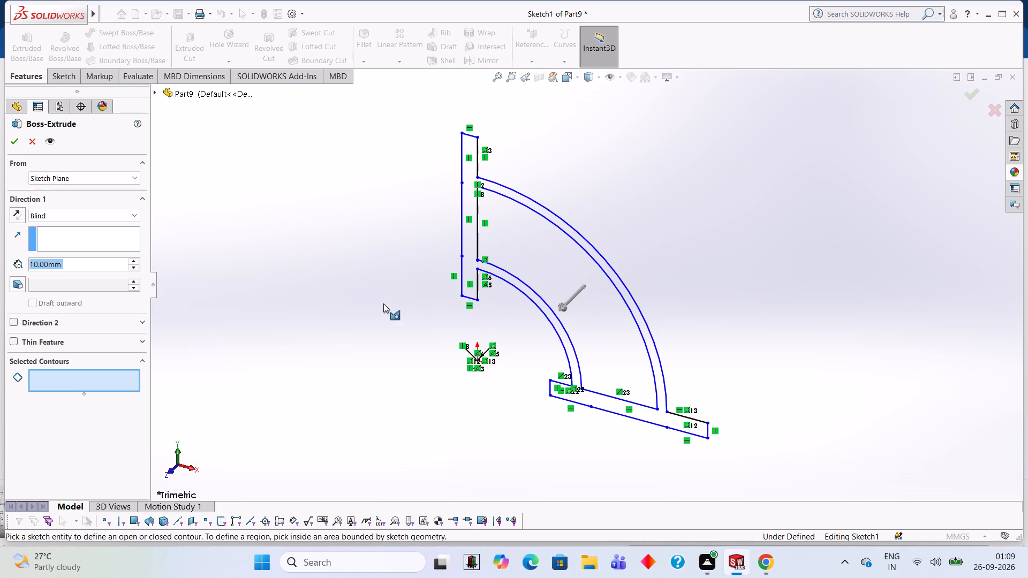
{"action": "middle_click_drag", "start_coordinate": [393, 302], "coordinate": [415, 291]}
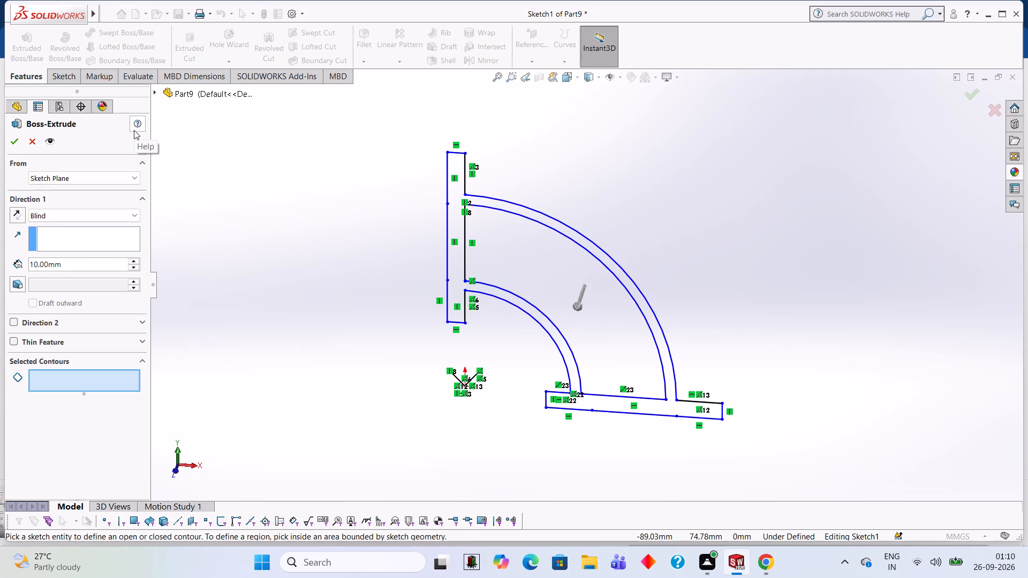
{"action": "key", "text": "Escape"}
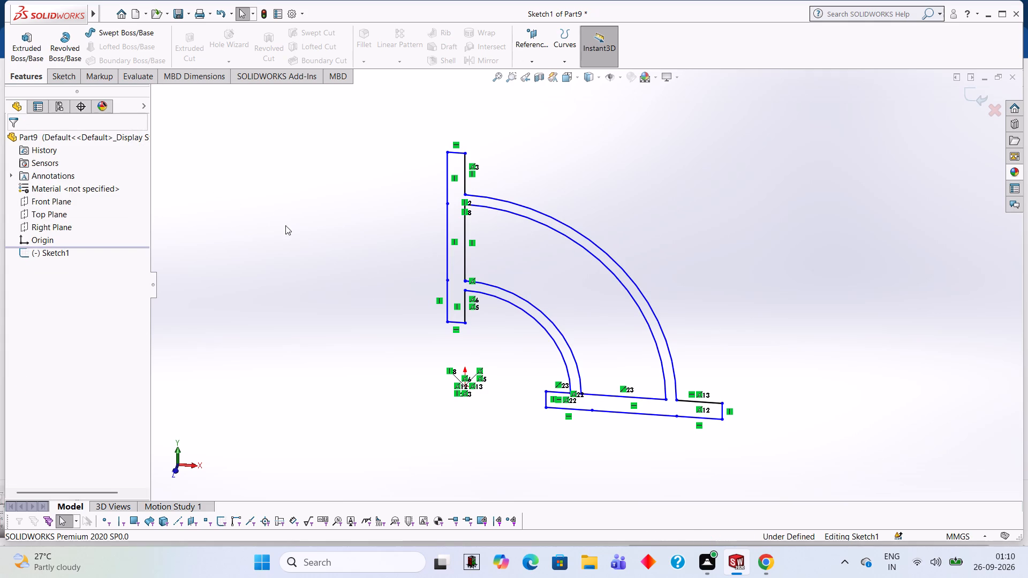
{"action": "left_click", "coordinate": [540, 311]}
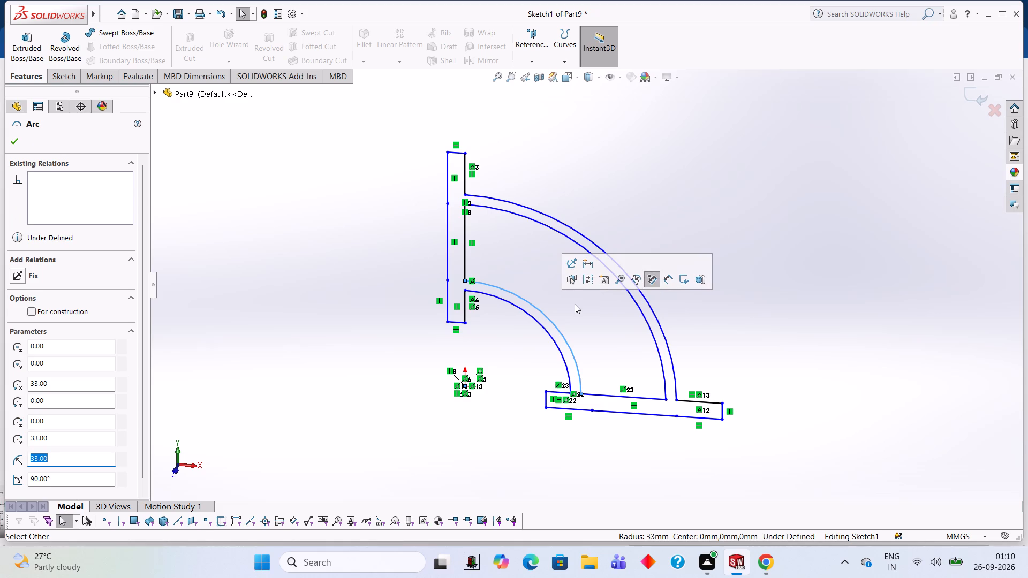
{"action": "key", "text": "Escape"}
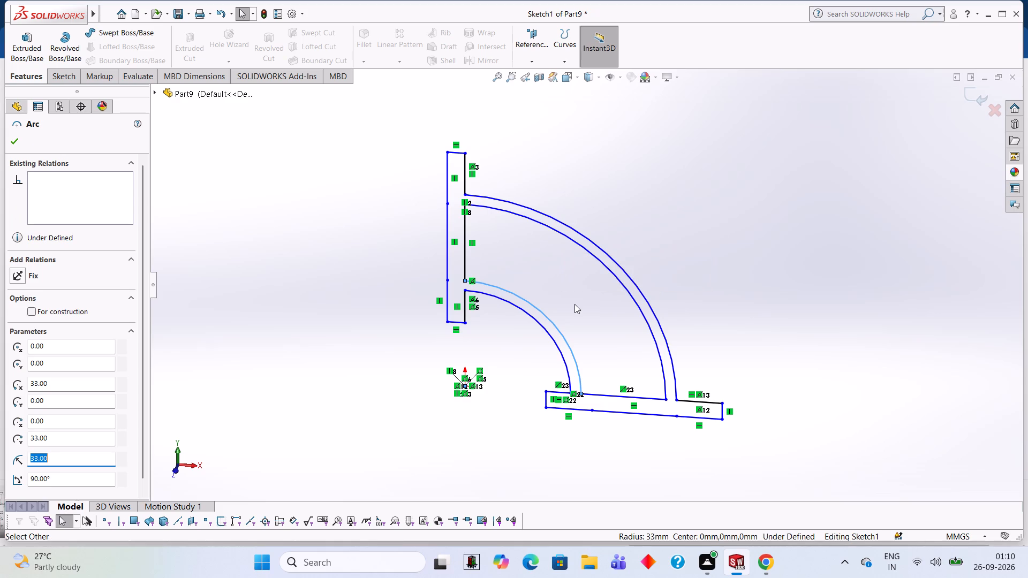
Trim away the two middle arcs, keeping only the outermost arc and the 30 mm radius arc.
{"action": "left_click", "coordinate": [67, 76]}
{"action": "left_click", "coordinate": [193, 46]}
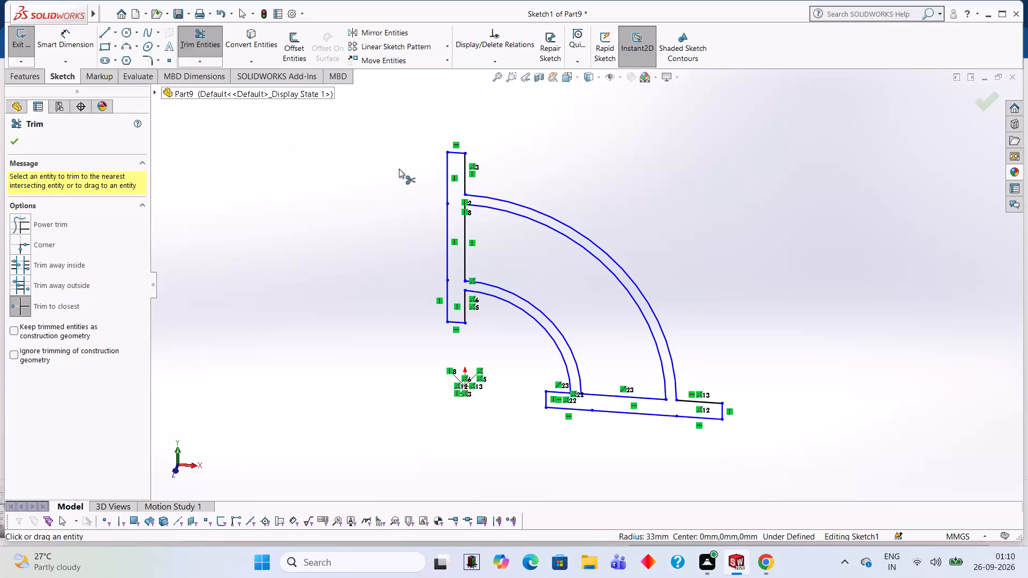
{"action": "left_click", "coordinate": [495, 209]}
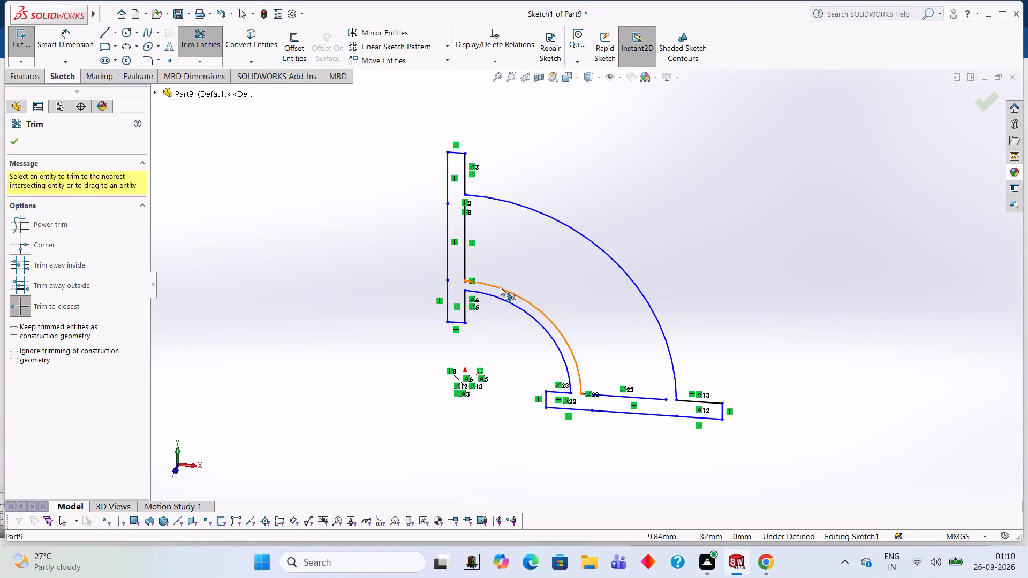
{"action": "left_click", "coordinate": [500, 286]}
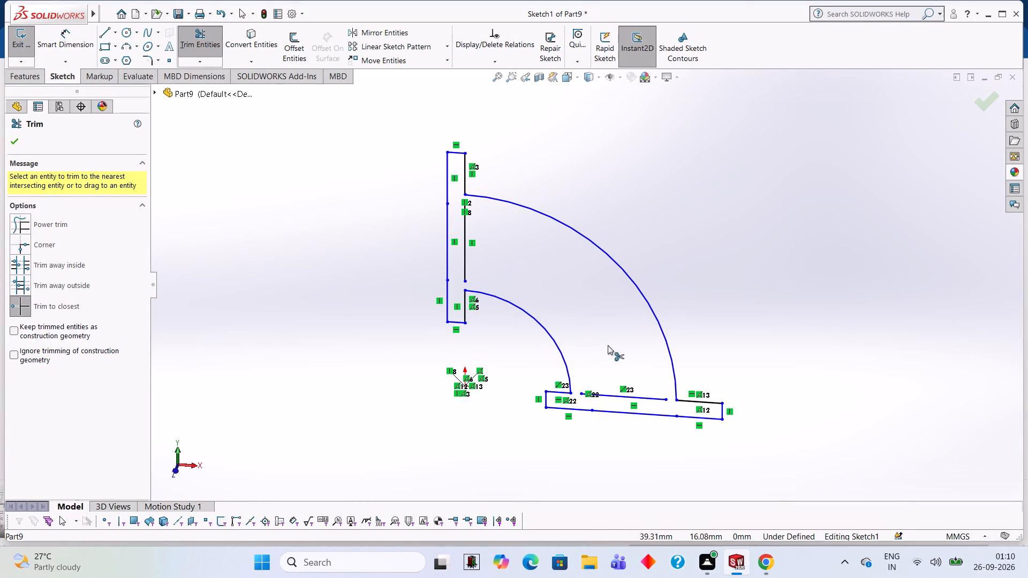
Trim away the leftover horizontal and vertical line segments between the inner and outer arcs to open the profile's interior.
{"action": "left_click", "coordinate": [615, 396]}
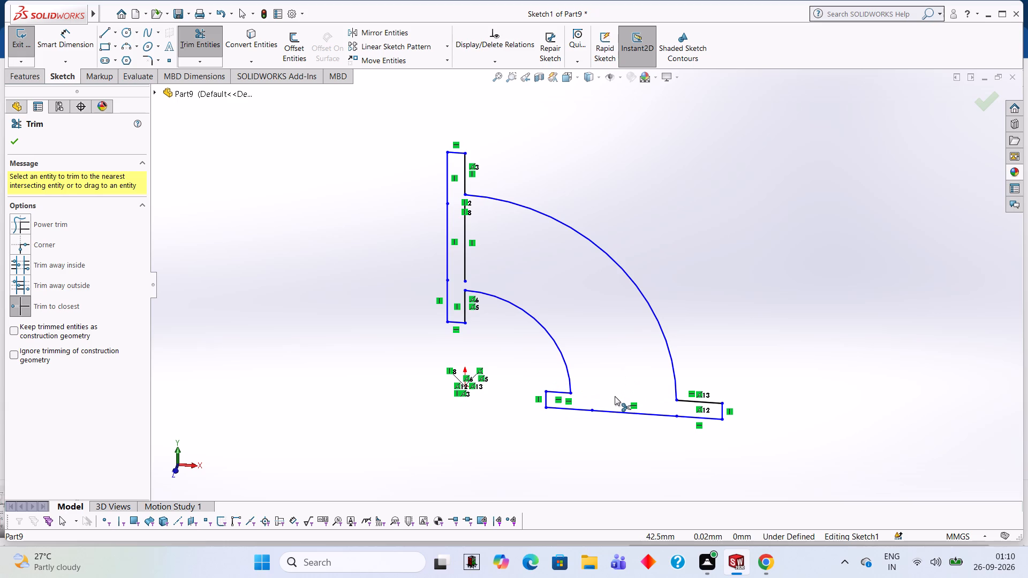
{"action": "left_click", "coordinate": [465, 261]}
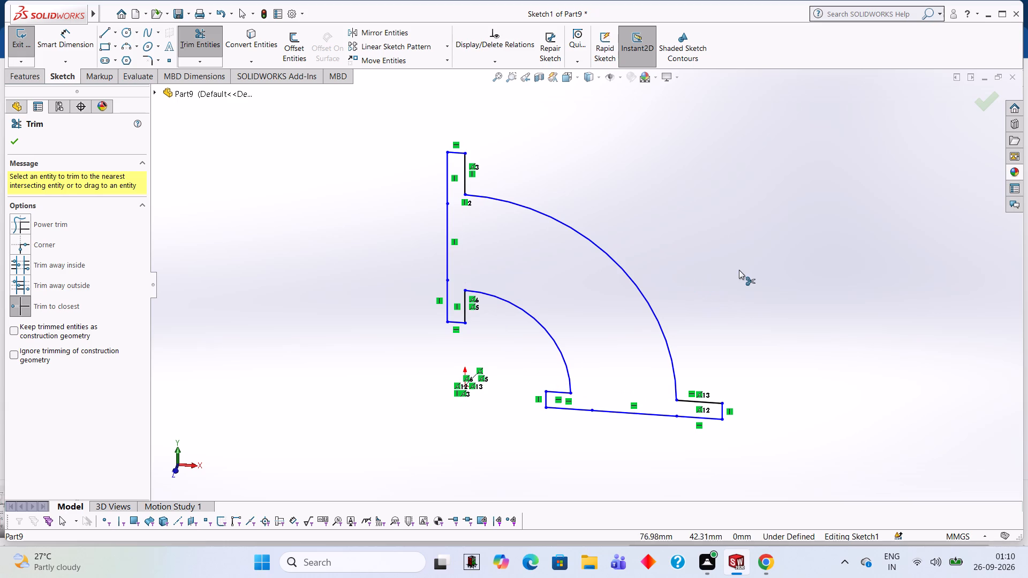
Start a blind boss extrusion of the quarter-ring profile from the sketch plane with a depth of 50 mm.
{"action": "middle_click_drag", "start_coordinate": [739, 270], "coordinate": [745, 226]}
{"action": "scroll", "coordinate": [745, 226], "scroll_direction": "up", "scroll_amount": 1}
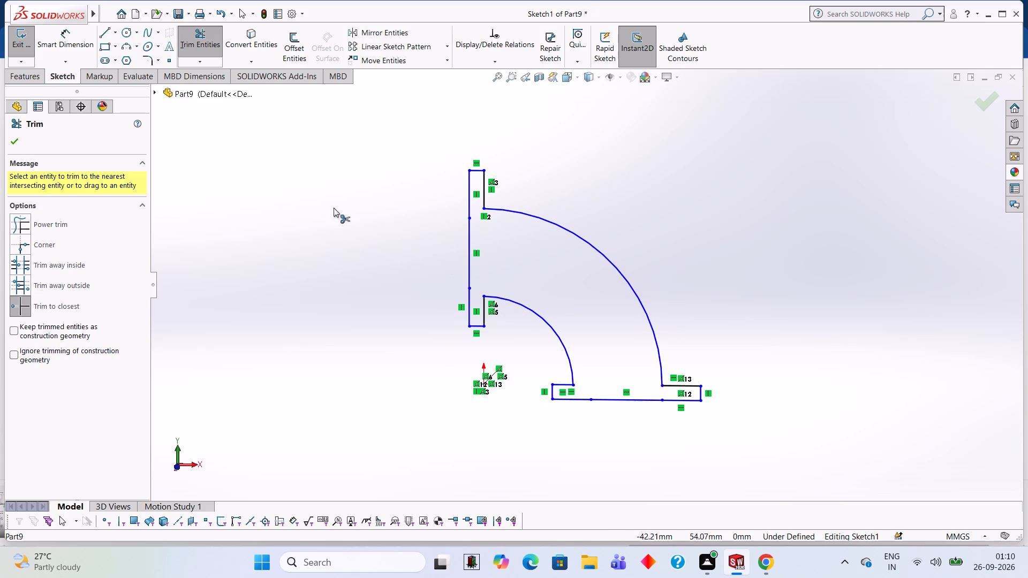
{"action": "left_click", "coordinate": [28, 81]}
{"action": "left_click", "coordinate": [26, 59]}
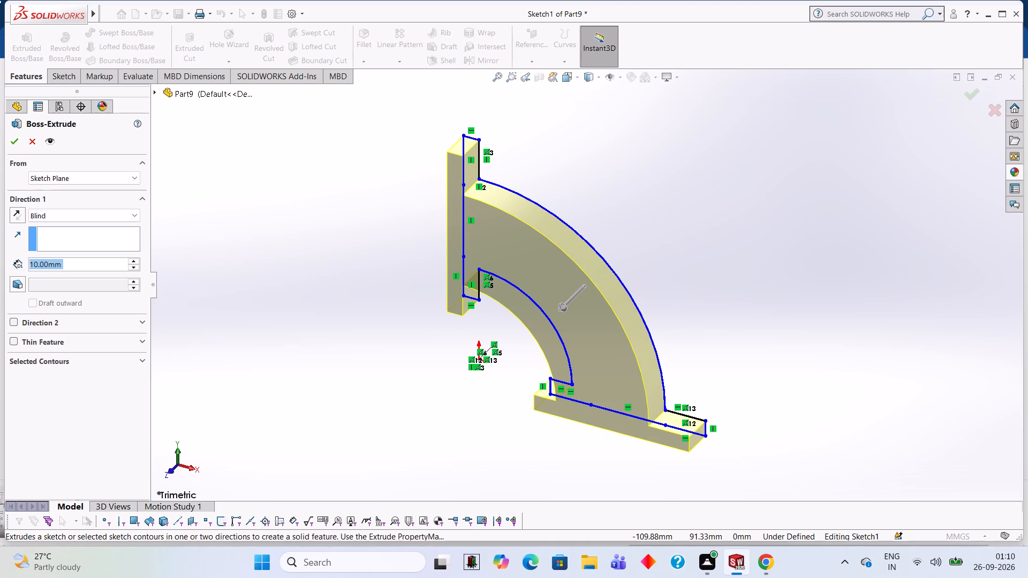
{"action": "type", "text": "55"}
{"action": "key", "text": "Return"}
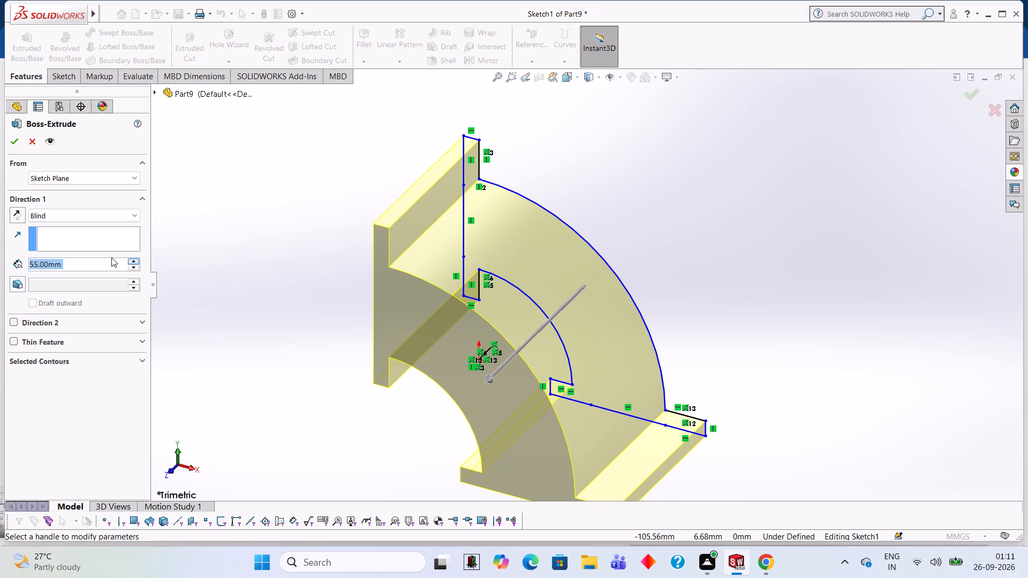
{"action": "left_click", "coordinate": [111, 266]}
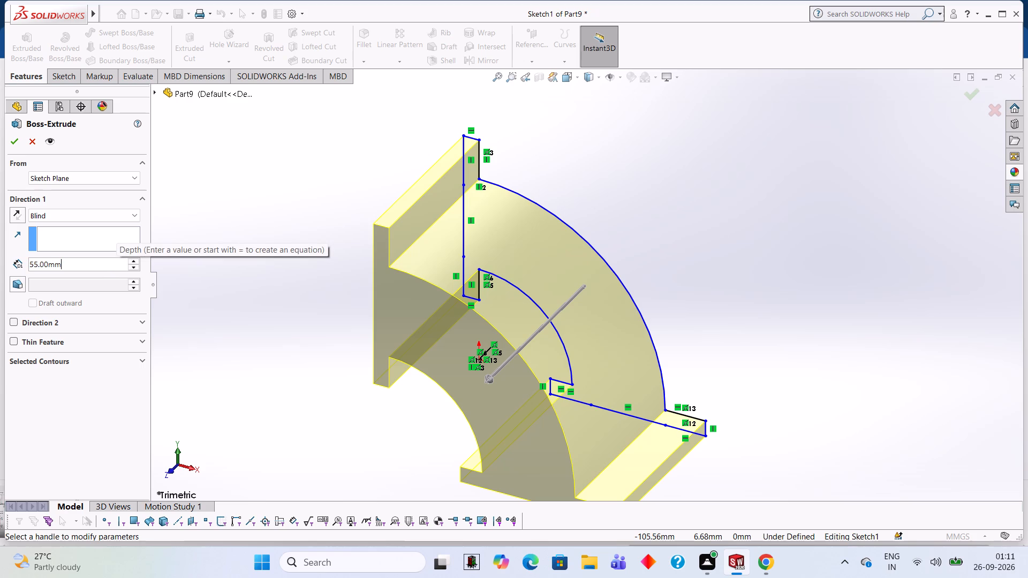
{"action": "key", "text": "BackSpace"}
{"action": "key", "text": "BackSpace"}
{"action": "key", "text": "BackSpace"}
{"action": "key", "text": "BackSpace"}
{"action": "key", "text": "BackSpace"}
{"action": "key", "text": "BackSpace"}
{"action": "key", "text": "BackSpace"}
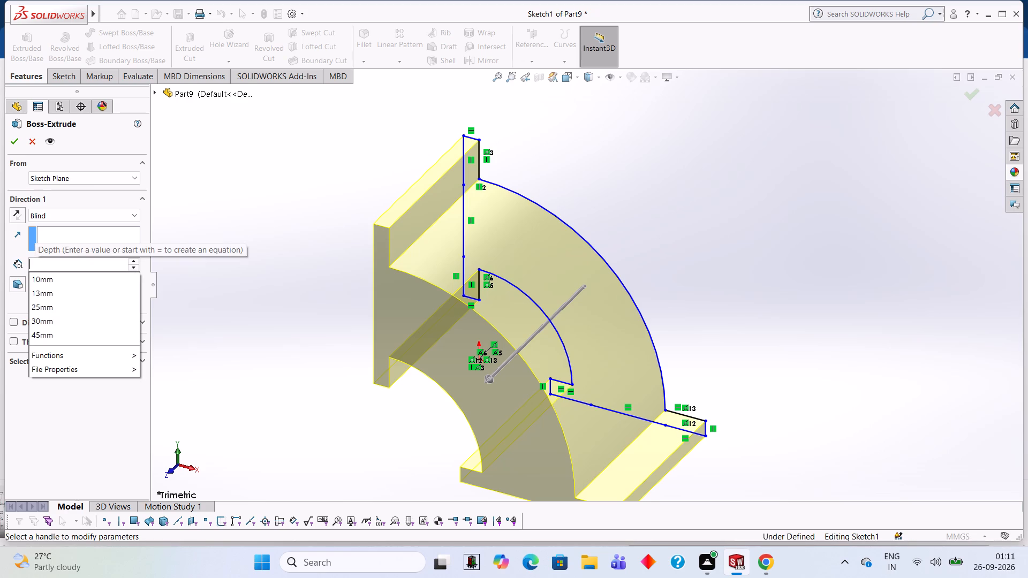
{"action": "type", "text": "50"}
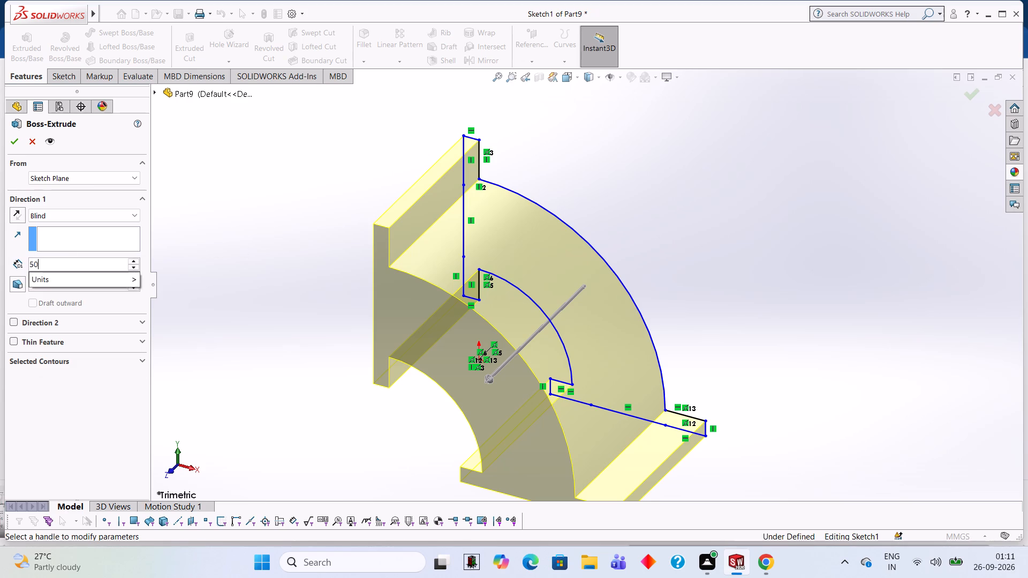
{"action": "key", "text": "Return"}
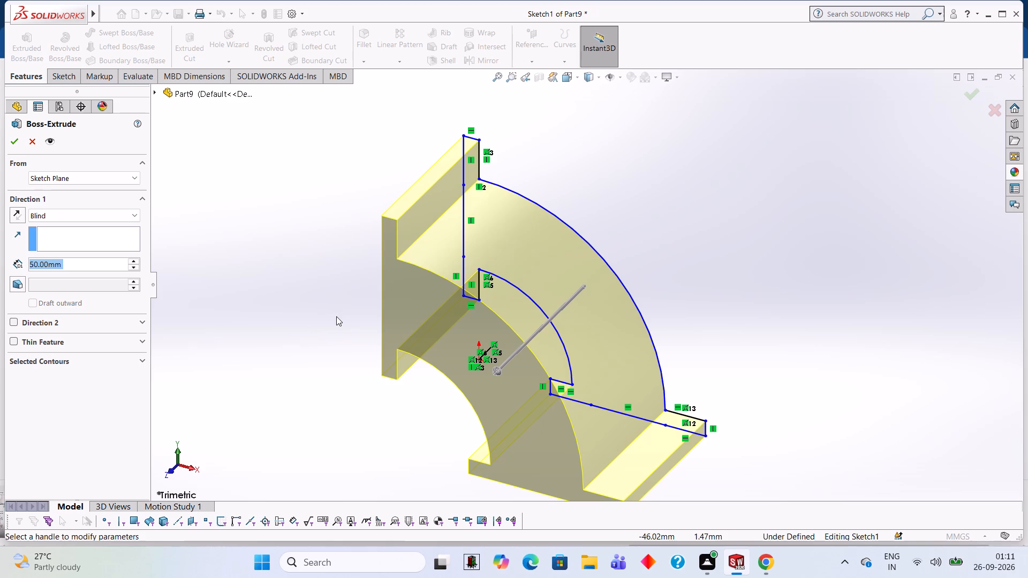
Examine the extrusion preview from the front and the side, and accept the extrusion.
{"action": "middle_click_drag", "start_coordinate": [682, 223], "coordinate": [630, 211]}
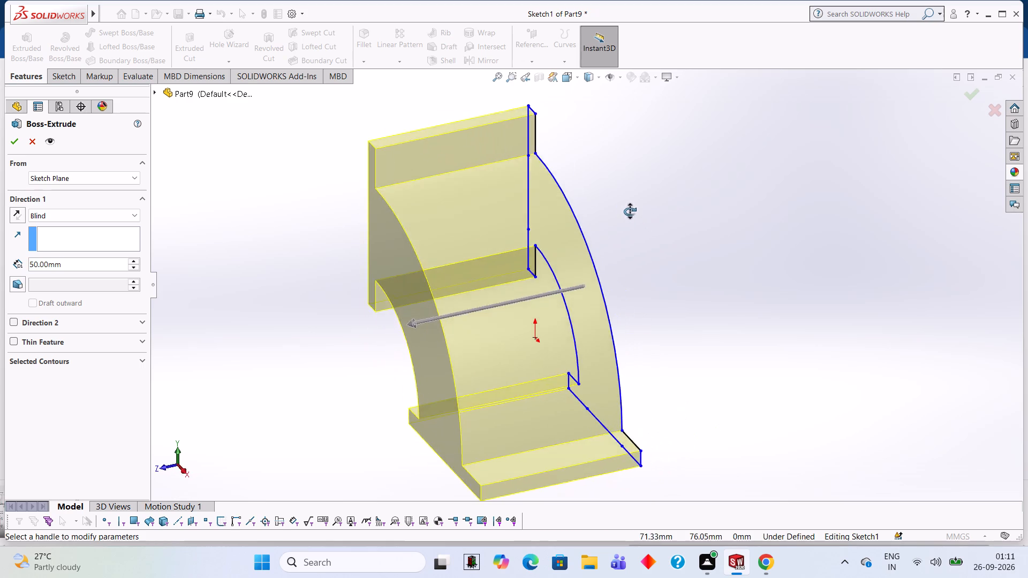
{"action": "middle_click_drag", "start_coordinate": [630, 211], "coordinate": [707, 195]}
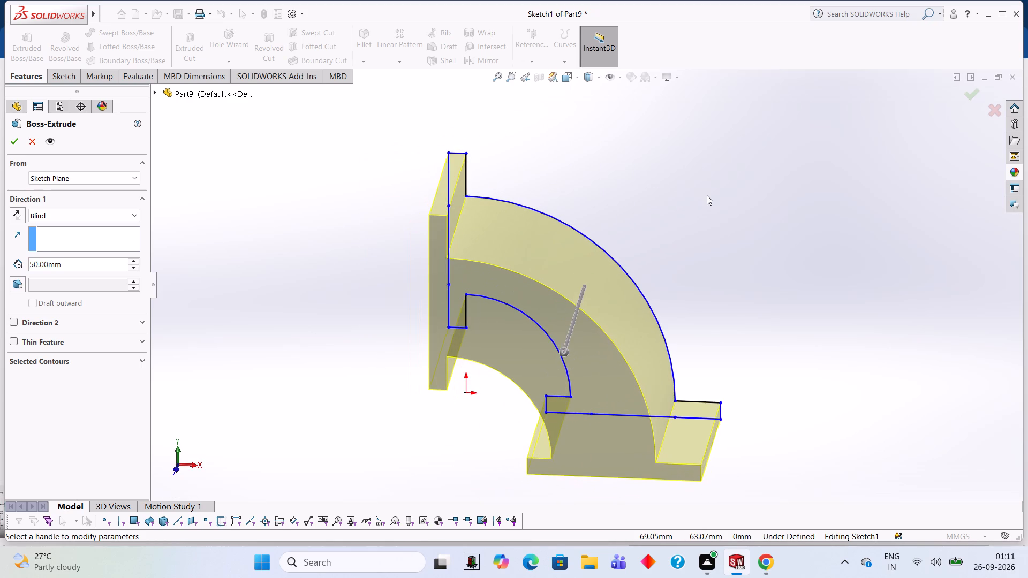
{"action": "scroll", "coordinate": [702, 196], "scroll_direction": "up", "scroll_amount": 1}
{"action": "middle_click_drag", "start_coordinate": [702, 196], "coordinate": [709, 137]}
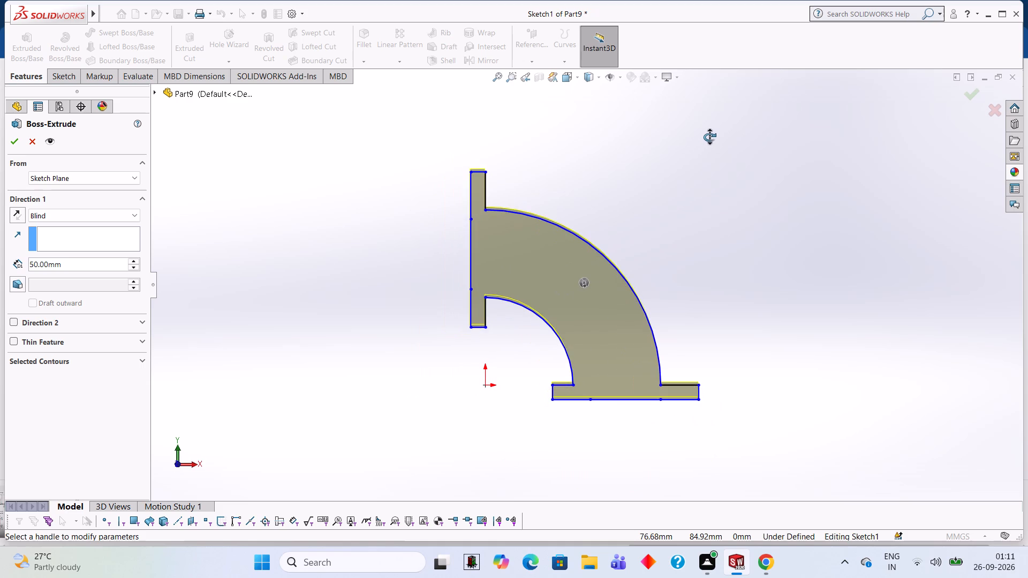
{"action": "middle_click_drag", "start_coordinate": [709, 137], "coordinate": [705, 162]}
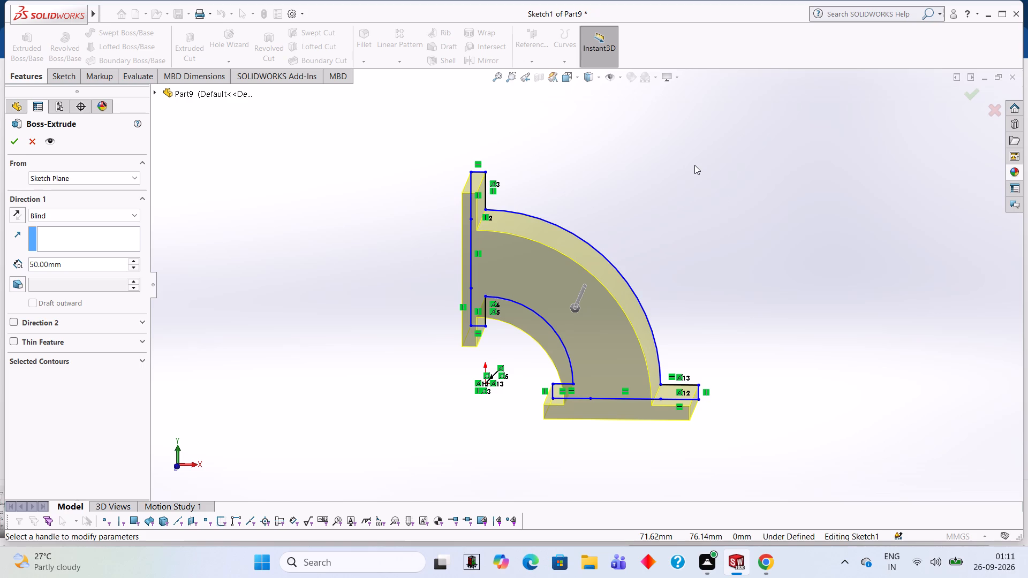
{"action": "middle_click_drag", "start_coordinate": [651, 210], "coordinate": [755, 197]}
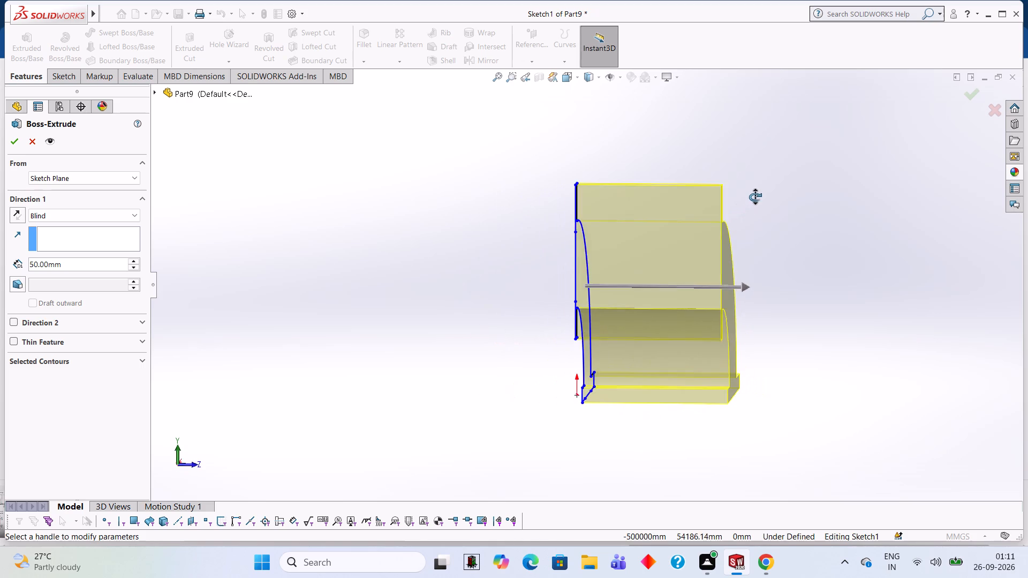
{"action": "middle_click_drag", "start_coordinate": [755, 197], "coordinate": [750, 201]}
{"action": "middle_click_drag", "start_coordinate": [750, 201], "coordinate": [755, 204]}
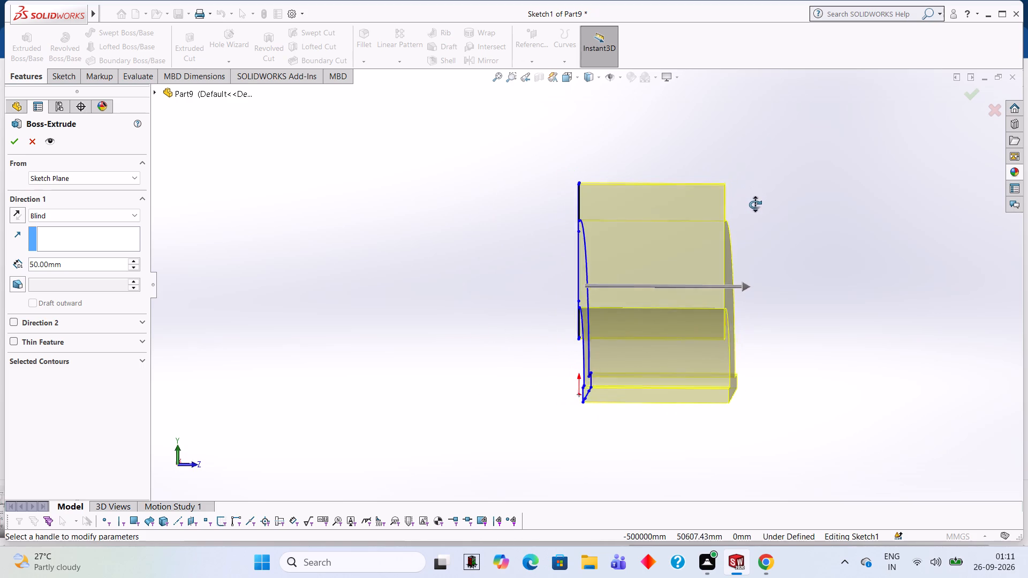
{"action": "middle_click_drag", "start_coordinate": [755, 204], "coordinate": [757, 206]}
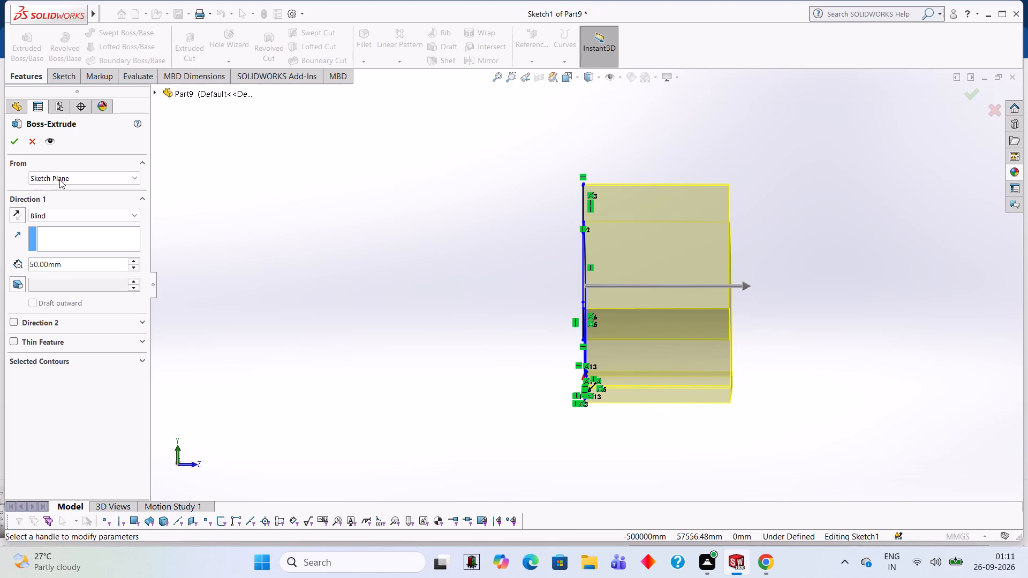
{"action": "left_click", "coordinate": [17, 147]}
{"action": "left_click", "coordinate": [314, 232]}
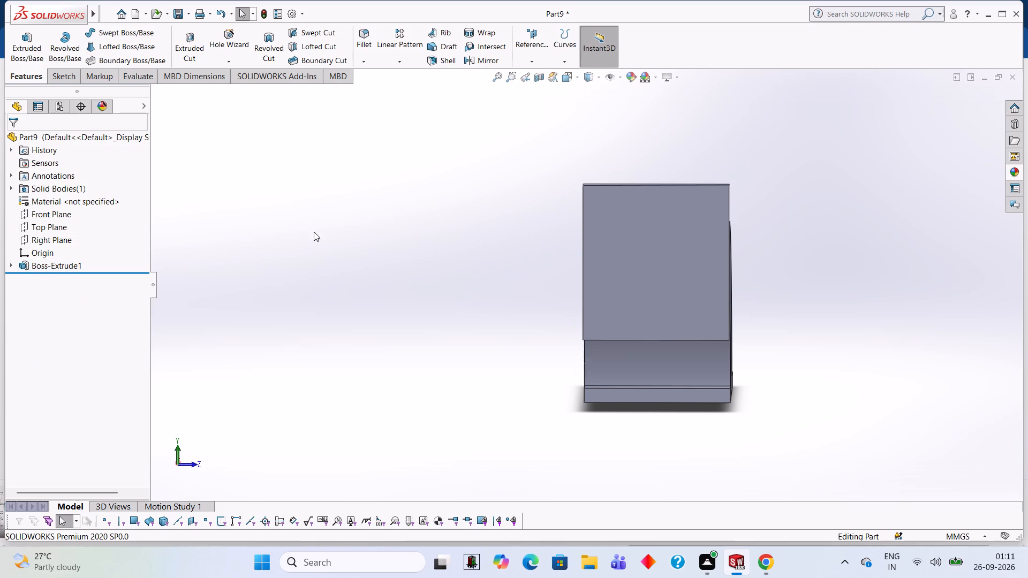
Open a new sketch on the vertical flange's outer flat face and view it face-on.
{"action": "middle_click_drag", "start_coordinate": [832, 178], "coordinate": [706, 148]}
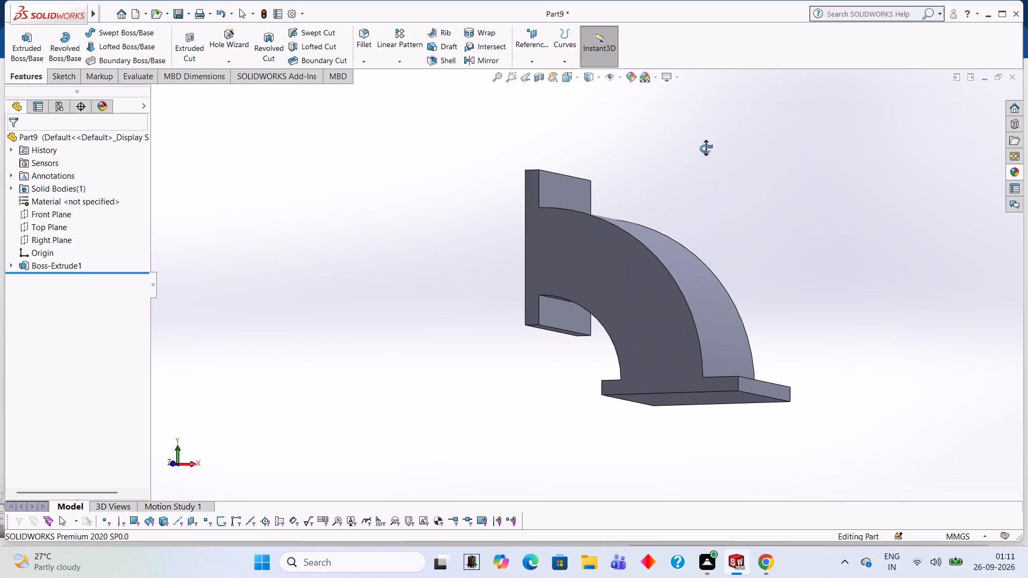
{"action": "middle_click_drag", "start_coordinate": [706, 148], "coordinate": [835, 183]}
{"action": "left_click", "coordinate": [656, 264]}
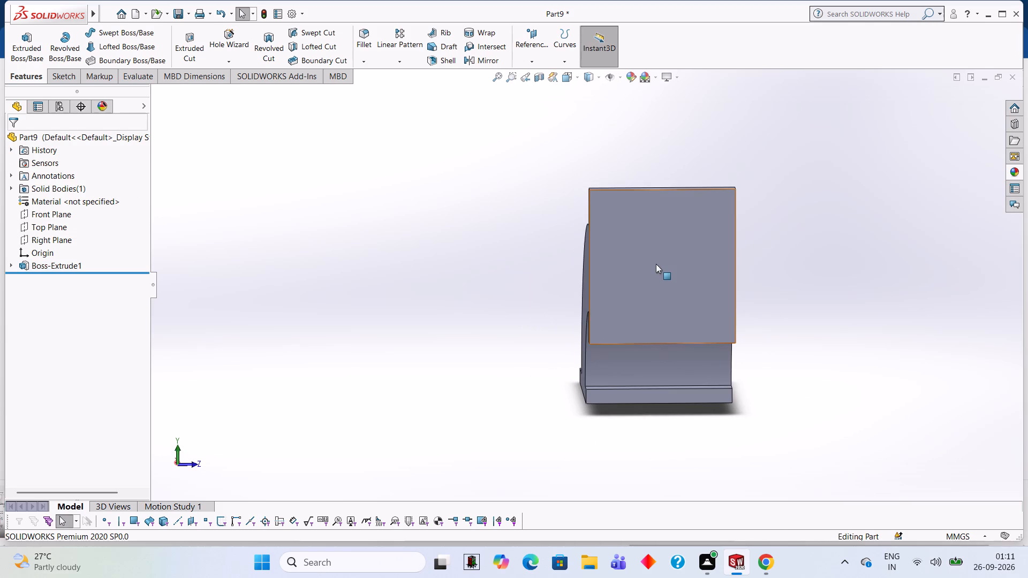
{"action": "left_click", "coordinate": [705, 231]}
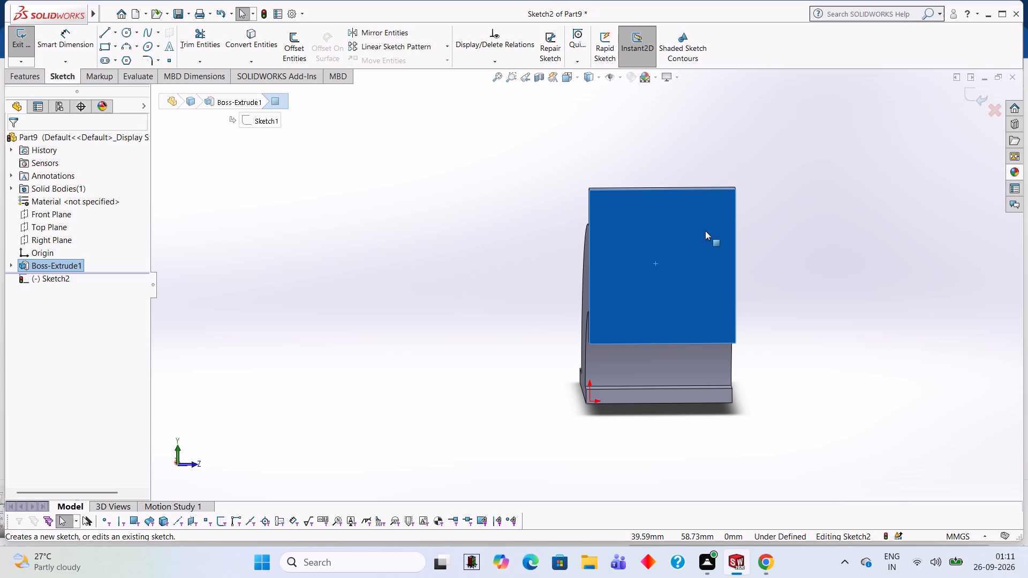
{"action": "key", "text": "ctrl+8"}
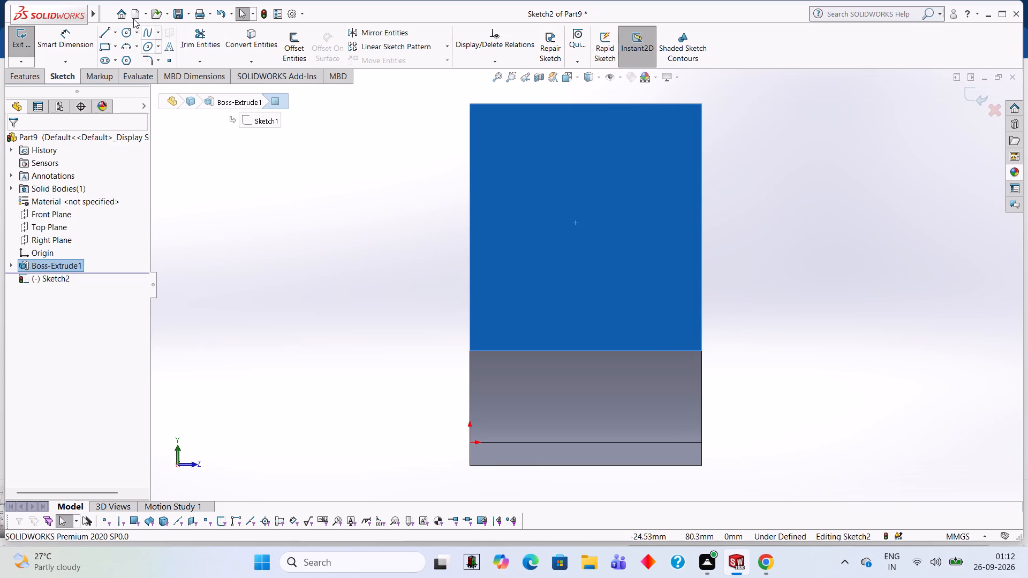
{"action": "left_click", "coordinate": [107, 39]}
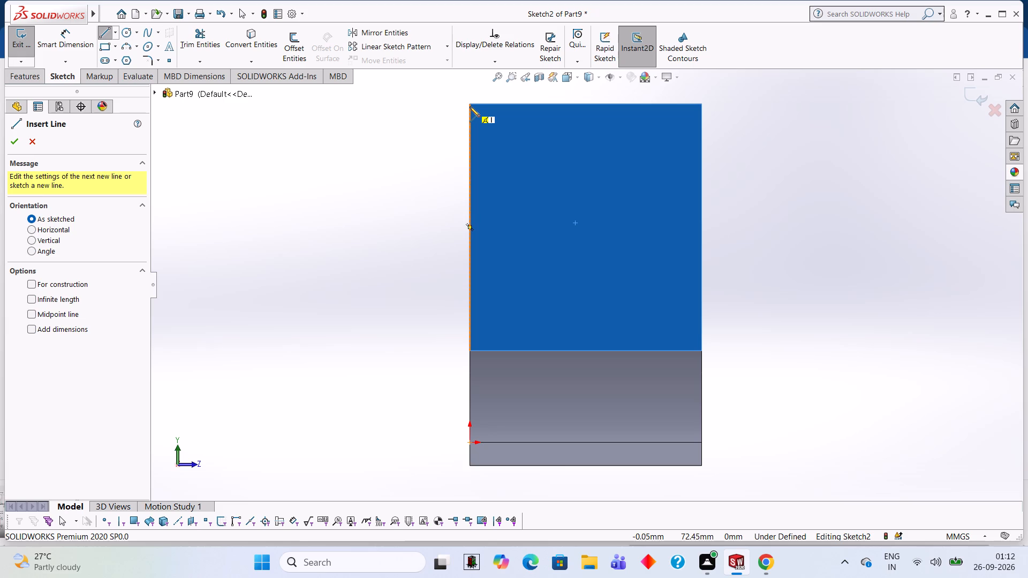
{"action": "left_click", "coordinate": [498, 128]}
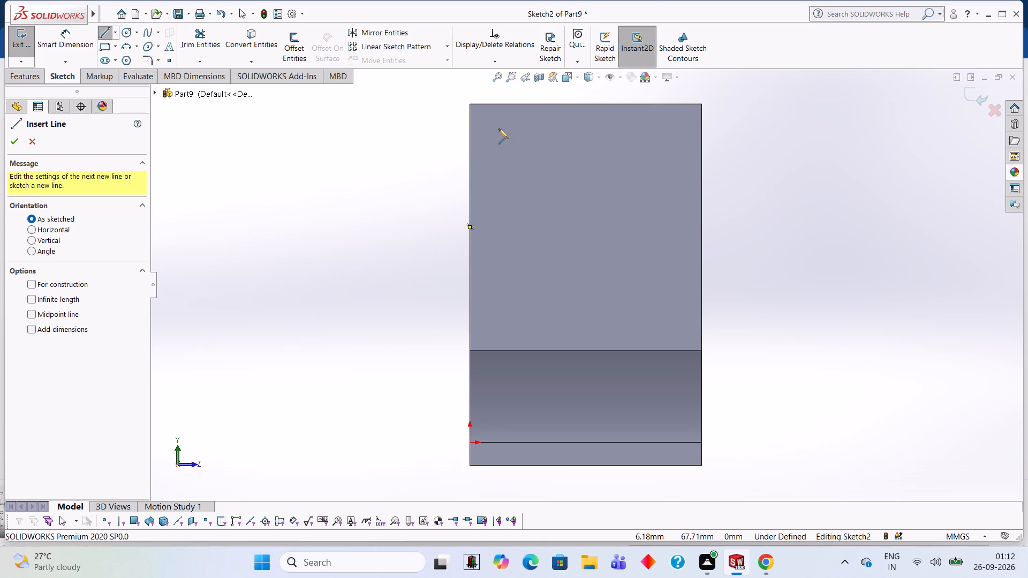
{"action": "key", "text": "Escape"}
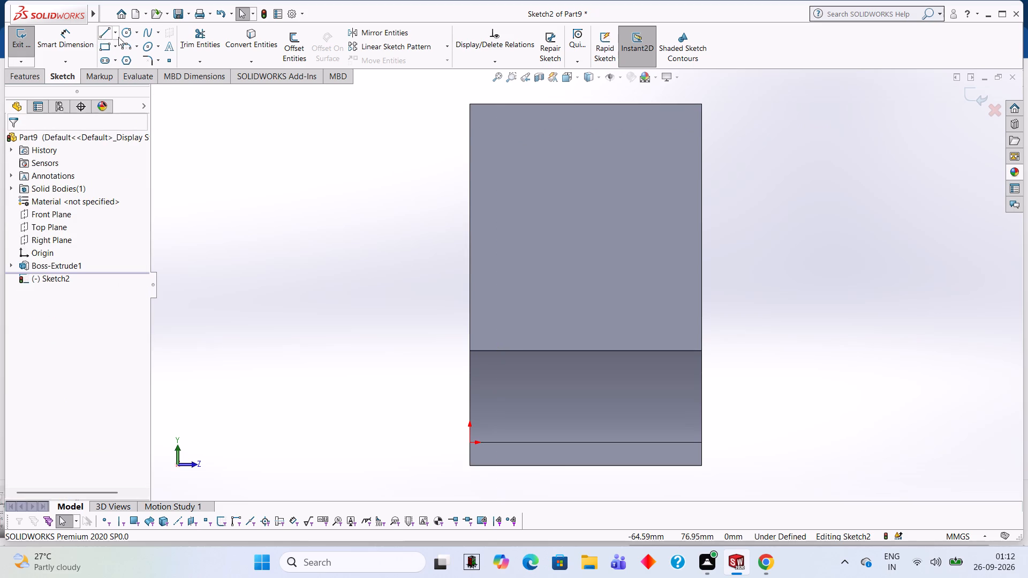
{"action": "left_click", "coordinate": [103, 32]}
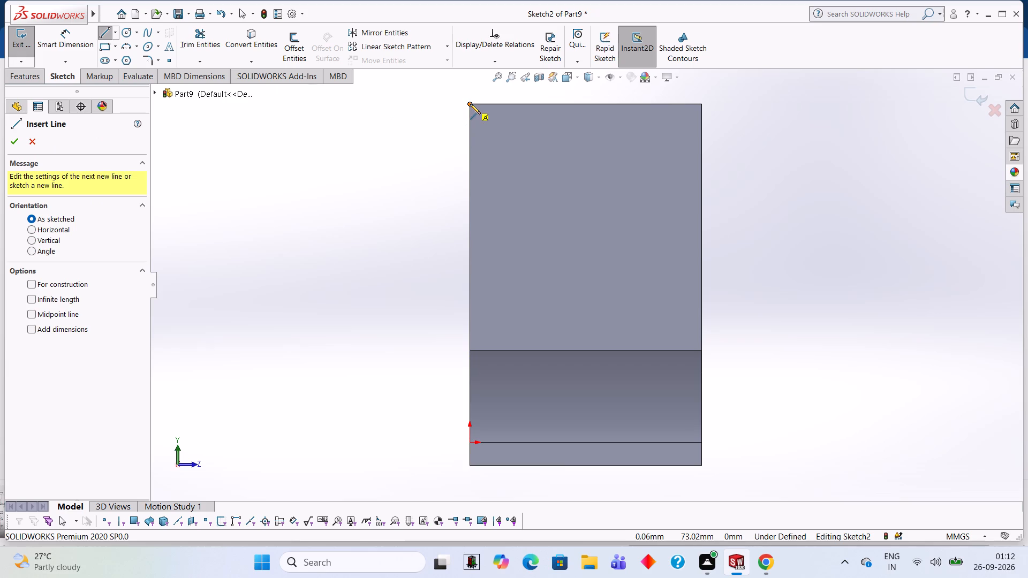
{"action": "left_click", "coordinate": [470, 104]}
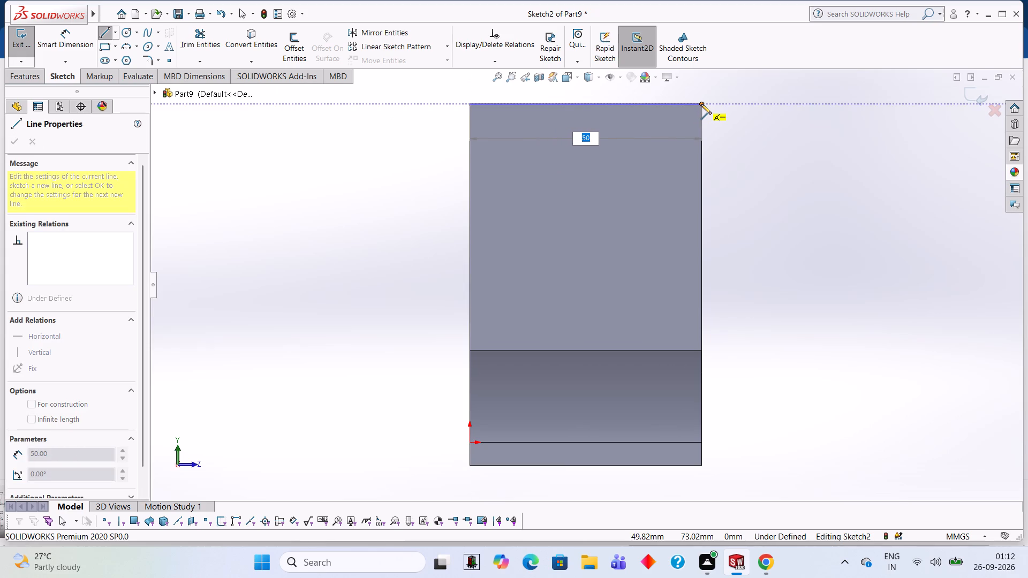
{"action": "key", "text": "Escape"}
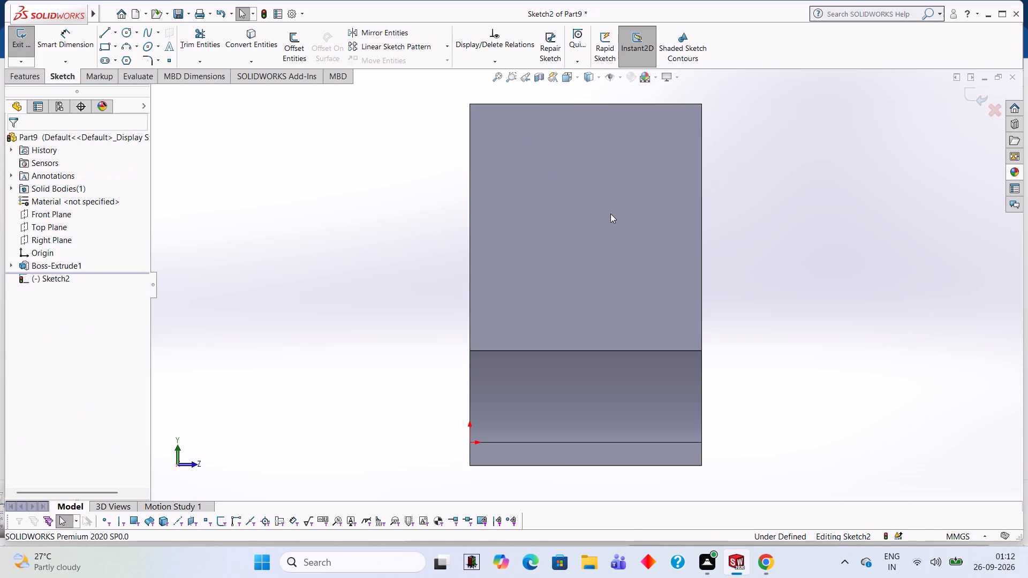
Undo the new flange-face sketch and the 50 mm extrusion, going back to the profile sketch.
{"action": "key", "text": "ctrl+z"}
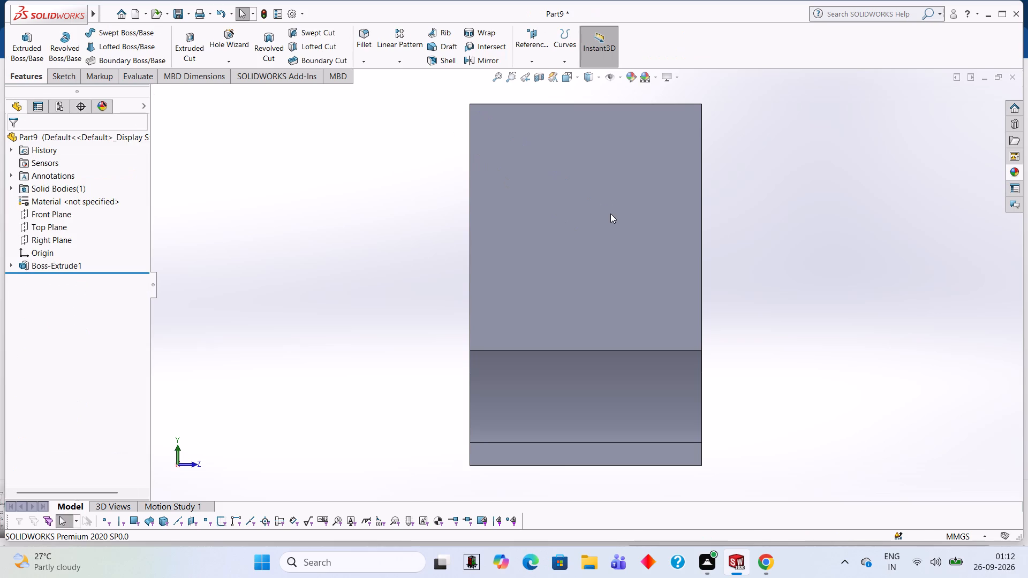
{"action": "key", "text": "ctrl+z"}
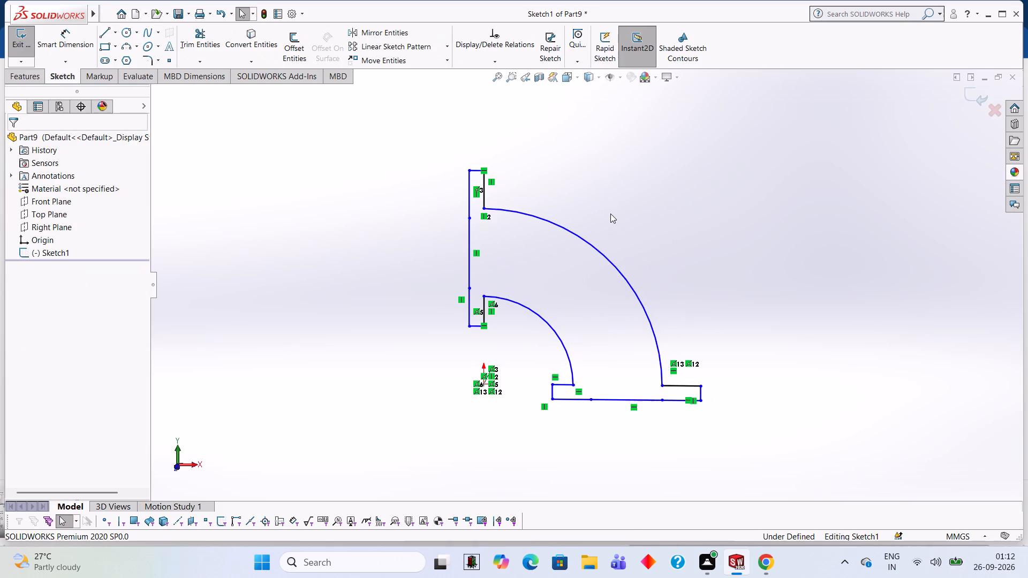
Extrude the quarter-ring profile as a blind boss from the sketch plane to a depth of 55 mm.
{"action": "left_click", "coordinate": [19, 81]}
{"action": "left_click", "coordinate": [29, 54]}
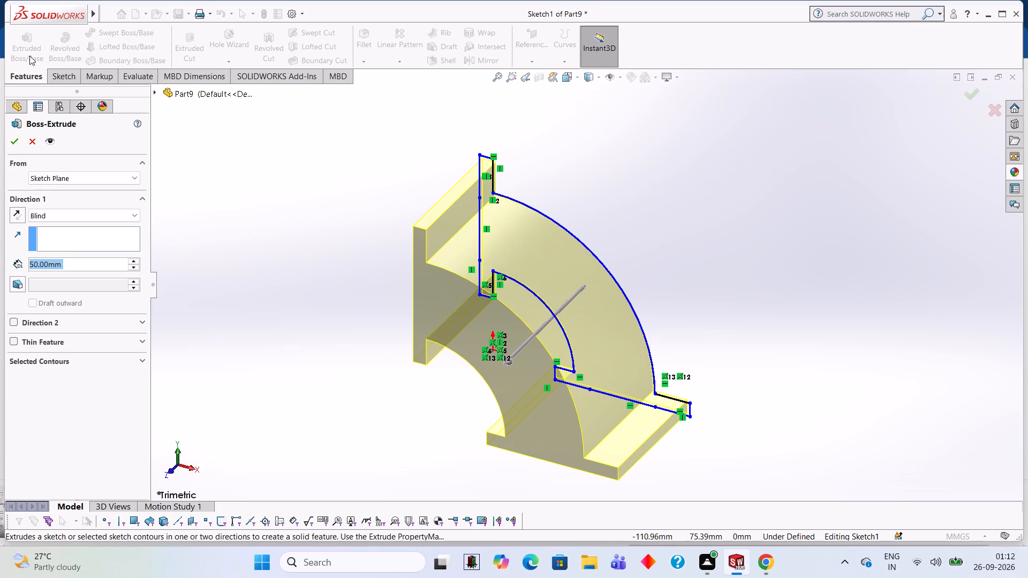
{"action": "type", "text": "55"}
{"action": "key", "text": "Return"}
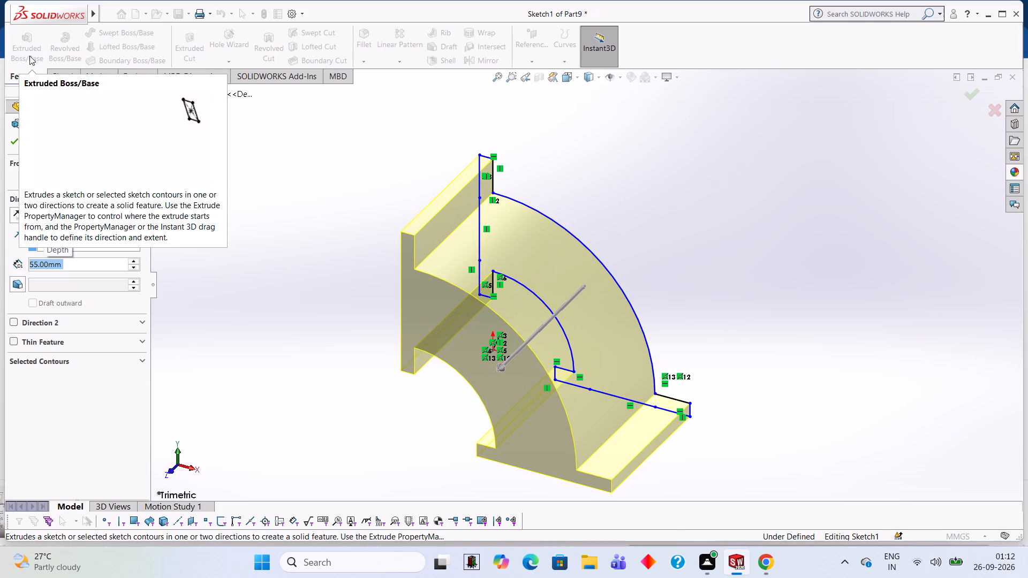
{"action": "left_click", "coordinate": [18, 141]}
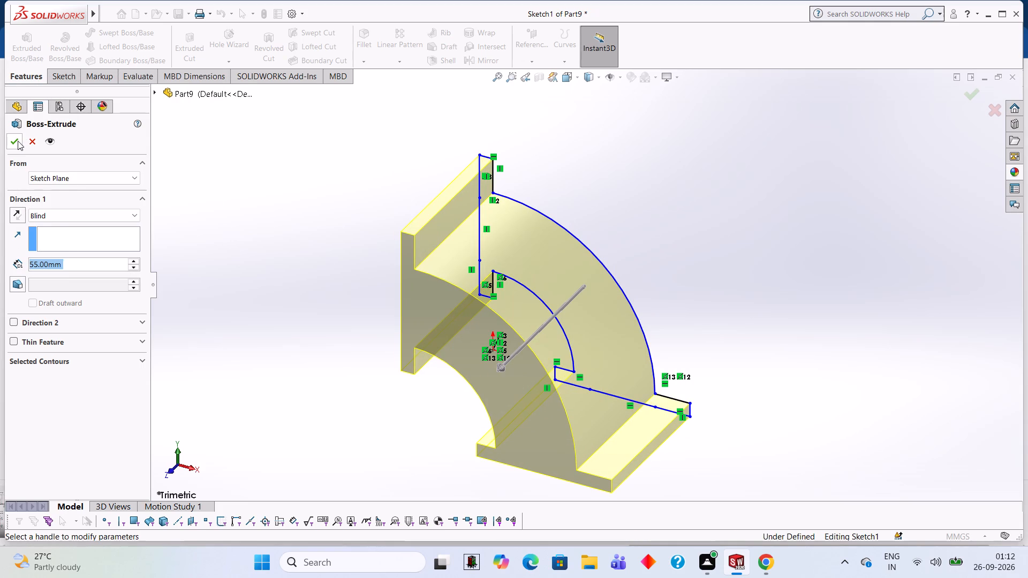
{"action": "left_click", "coordinate": [295, 215]}
Open a new sketch on the outer flat face of the vertical flange and view it face-on.
{"action": "middle_click_drag", "start_coordinate": [296, 215], "coordinate": [392, 199]}
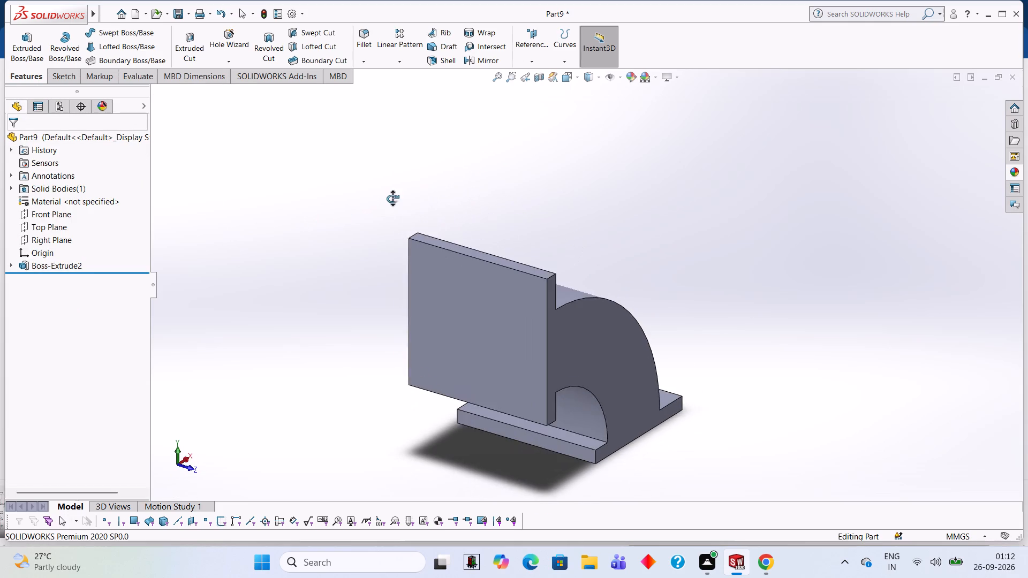
{"action": "middle_click_drag", "start_coordinate": [392, 199], "coordinate": [395, 189]}
{"action": "left_click", "coordinate": [457, 278]}
{"action": "left_click", "coordinate": [504, 250]}
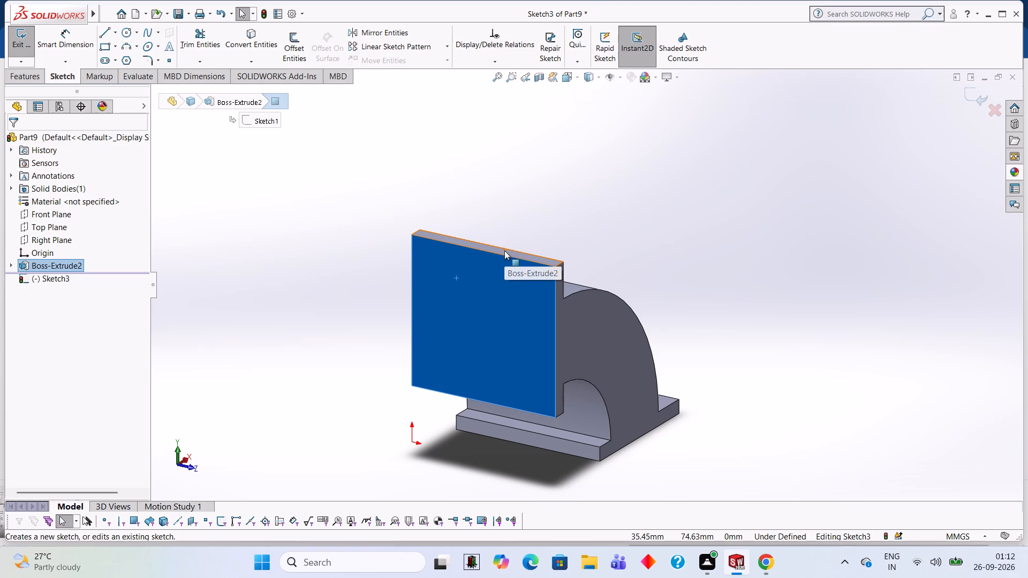
{"action": "key", "text": "ctrl+8"}
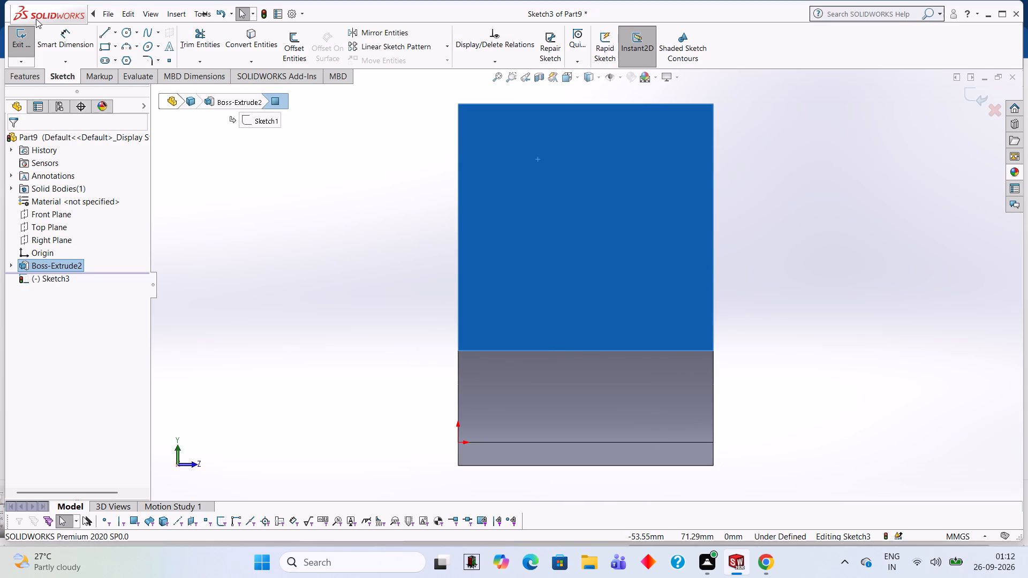
Sketch two circles of 3 mm radius on the vertical flange face, one near each upper corner, with their centres level.
{"action": "left_click", "coordinate": [124, 29]}
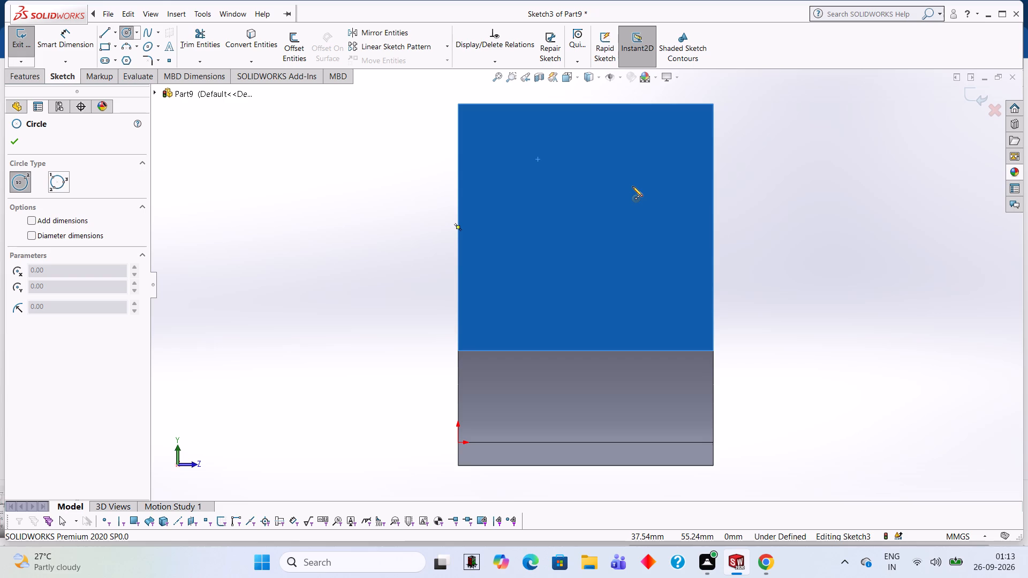
{"action": "left_click", "coordinate": [489, 132]}
{"action": "key", "text": "3"}
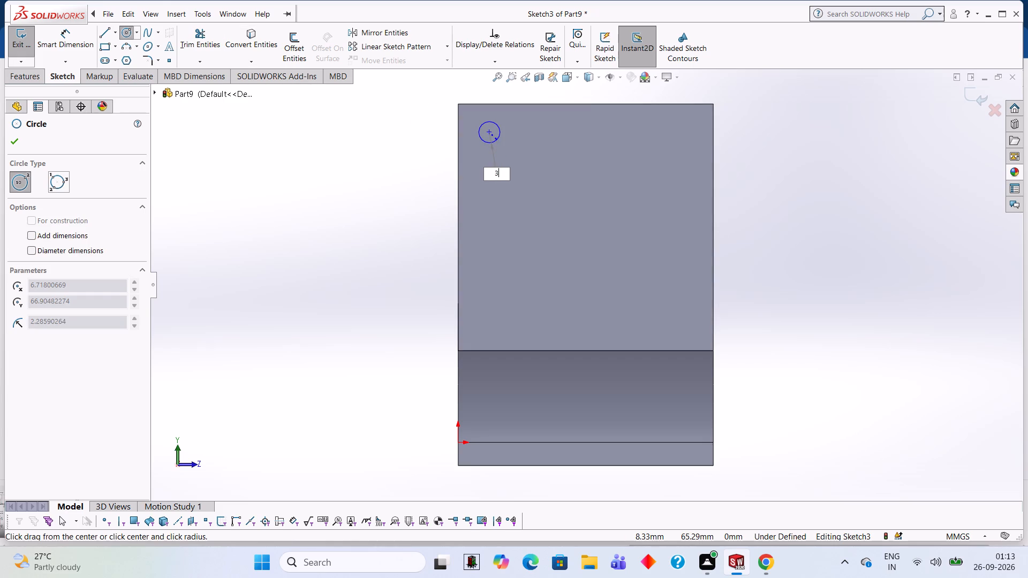
{"action": "key", "text": "Return"}
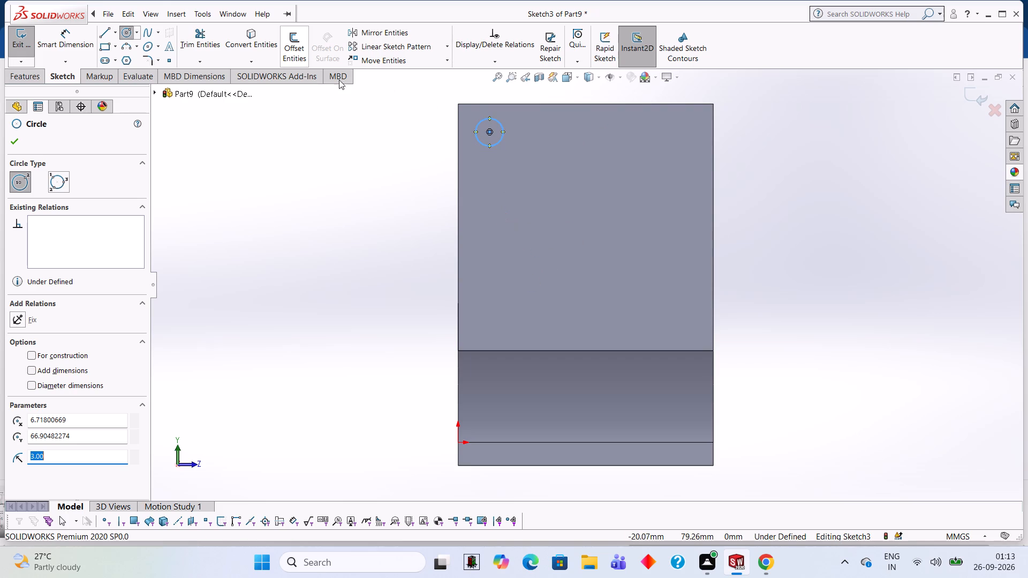
{"action": "left_click", "coordinate": [675, 129]}
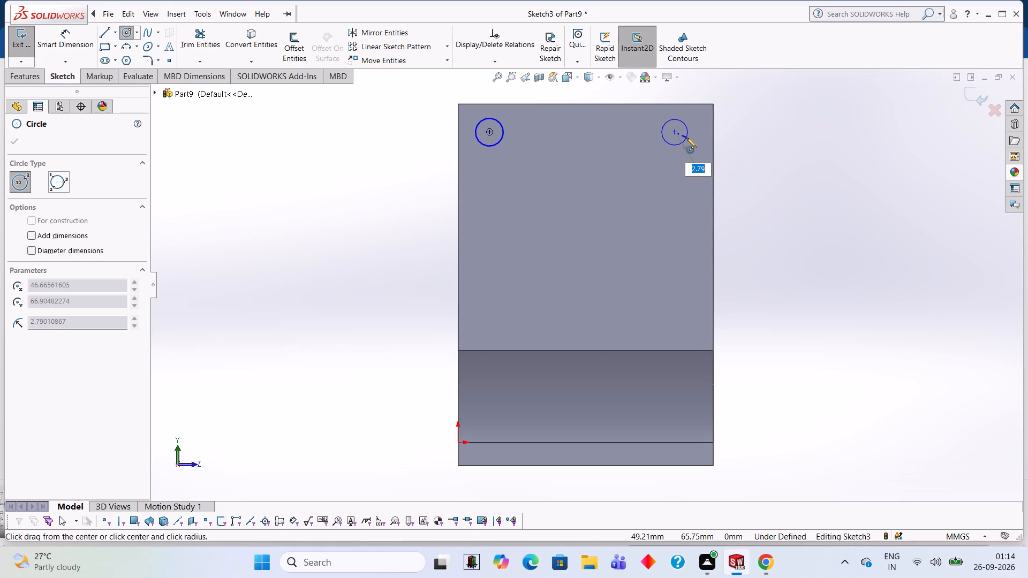
{"action": "key", "text": "3"}
{"action": "key", "text": "Return"}
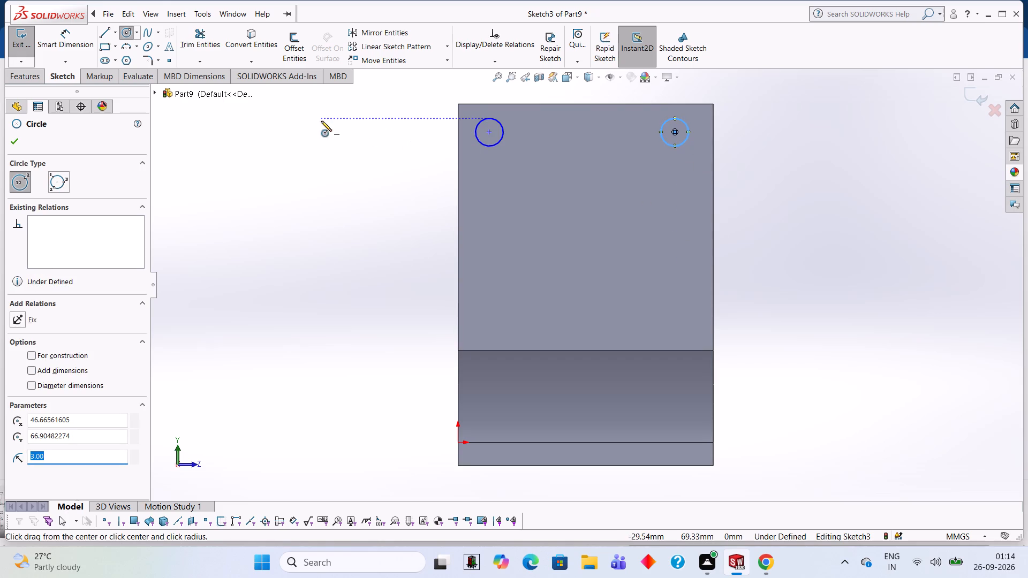
Dimension the upper-left circle's centre 6.5 mm from the flange's top edge and 6.5 mm from its left edge.
{"action": "left_click", "coordinate": [81, 33]}
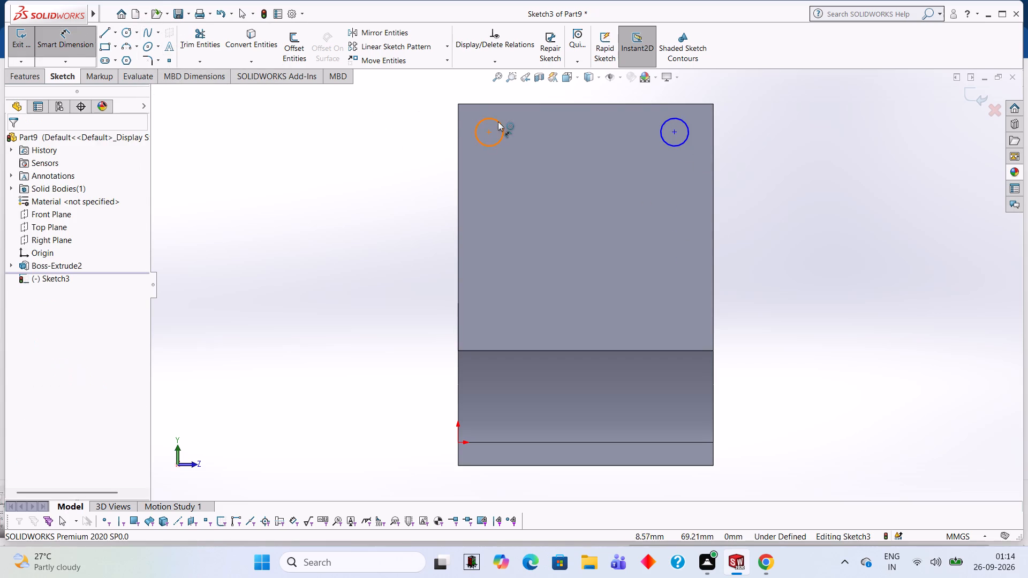
{"action": "left_click", "coordinate": [493, 104]}
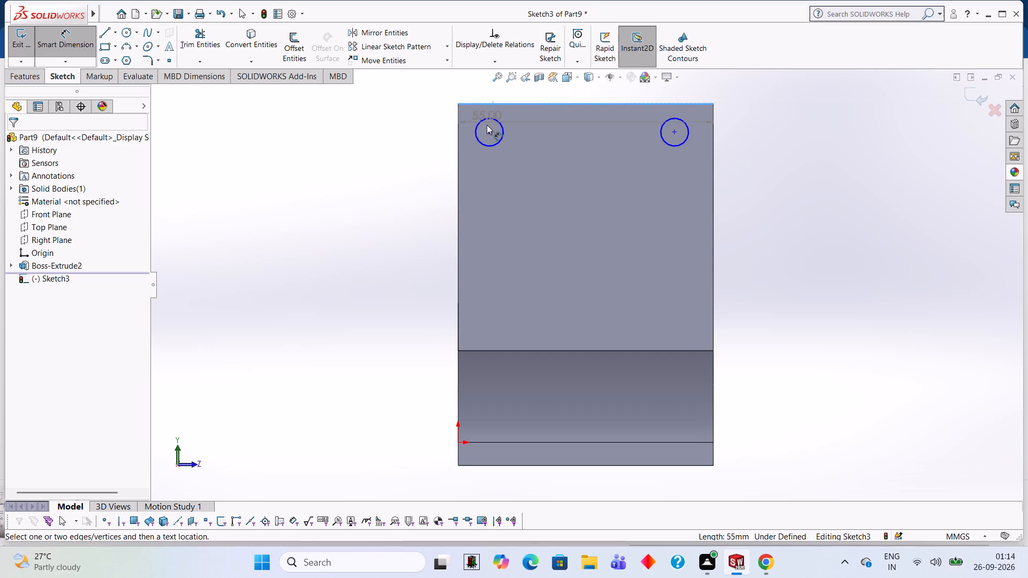
{"action": "left_click", "coordinate": [490, 131]}
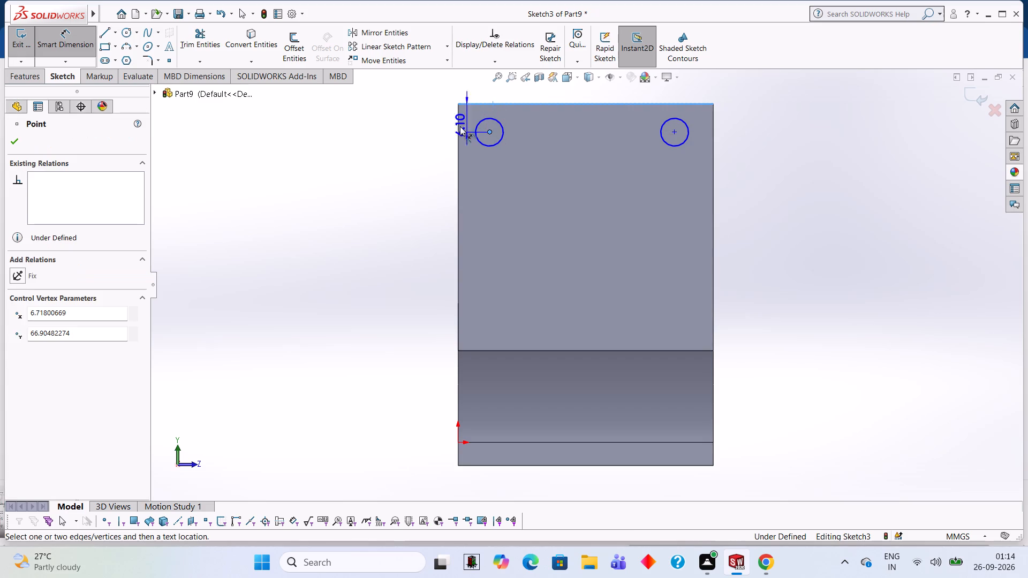
{"action": "left_click", "coordinate": [425, 125]}
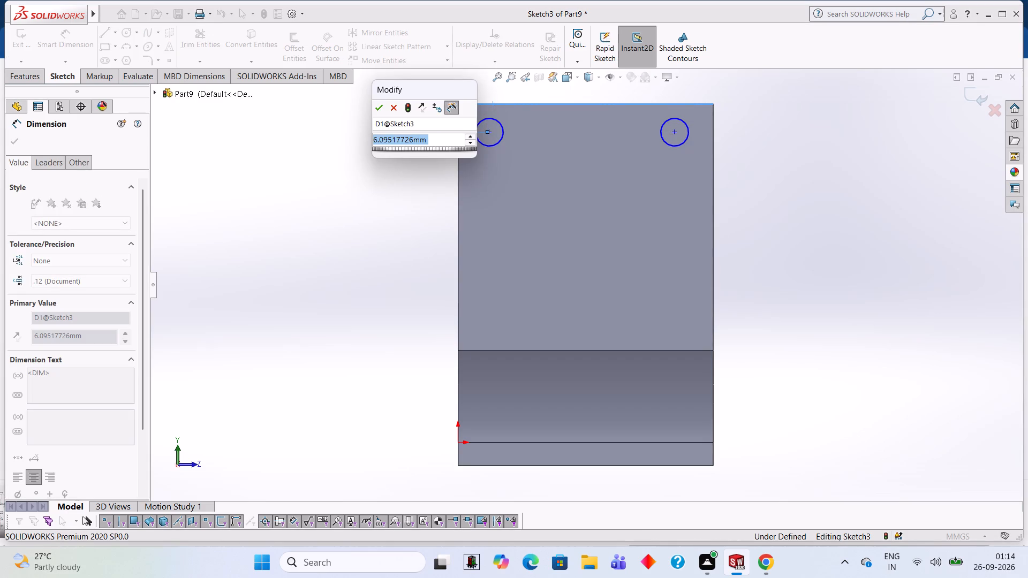
{"action": "key", "text": "3"}
{"action": "key", "text": "BackSpace"}
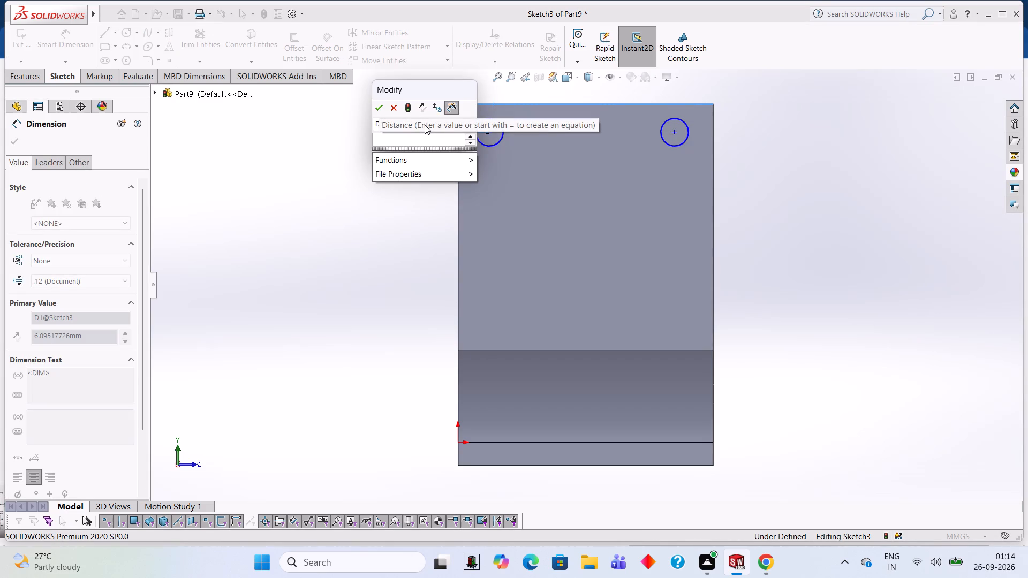
{"action": "type", "text": "6.5"}
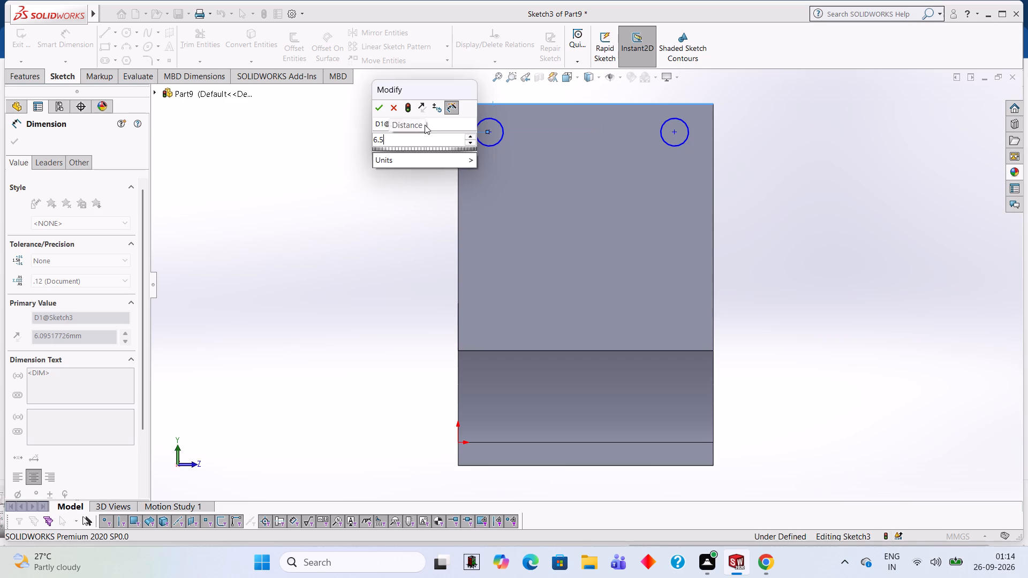
{"action": "key", "text": "Return"}
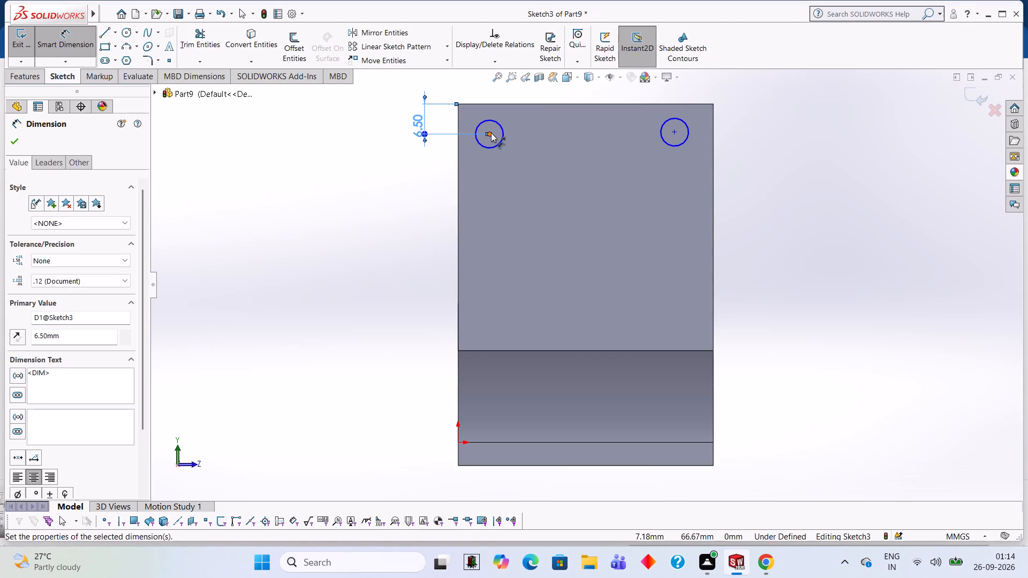
{"action": "left_click", "coordinate": [491, 132]}
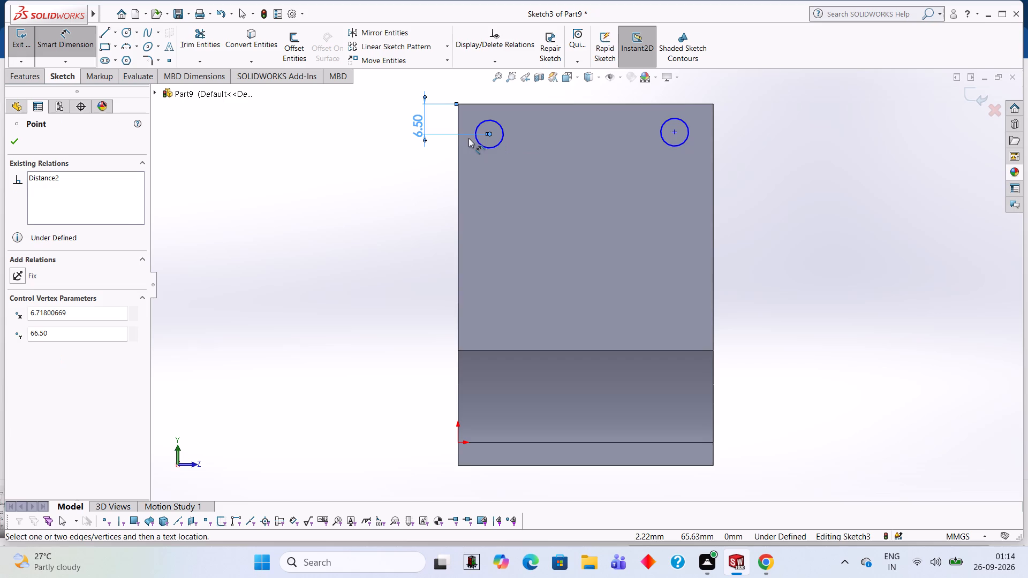
{"action": "left_click", "coordinate": [458, 138]}
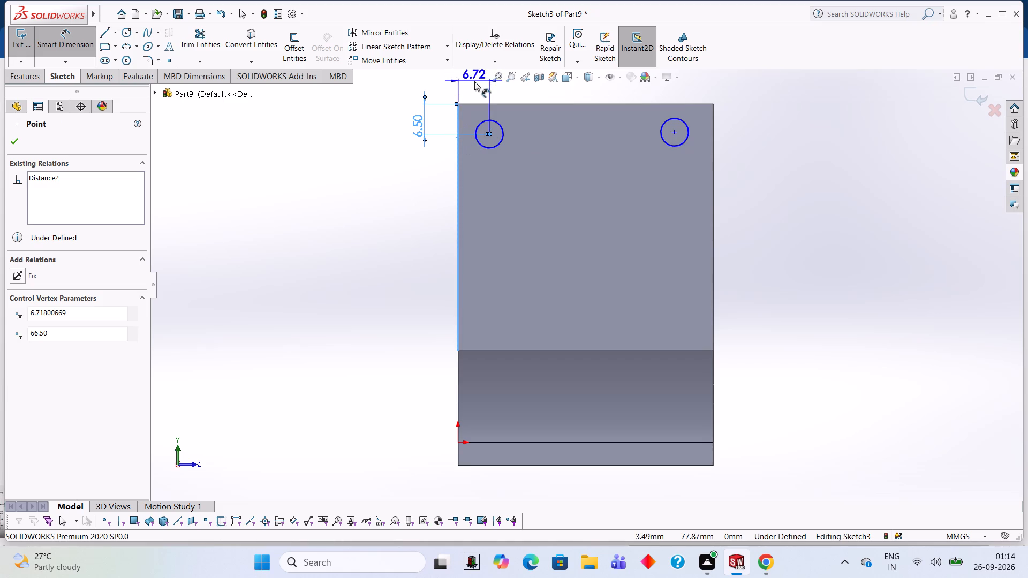
{"action": "left_click", "coordinate": [475, 86]}
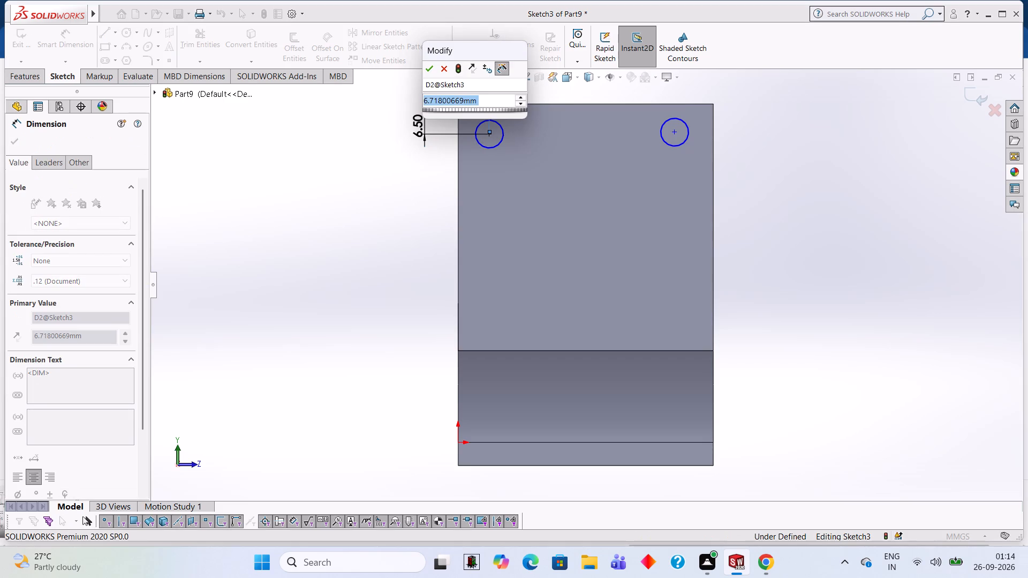
{"action": "type", "text": "6.5"}
{"action": "key", "text": "Return"}
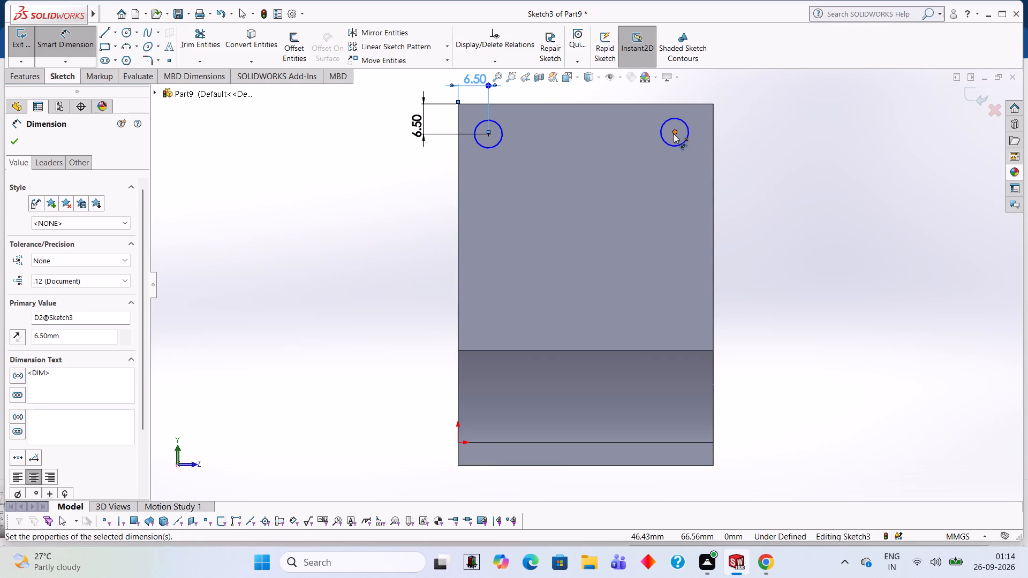
Dimension the upper-right circle's centre 6.5 mm from the flange's right edge and 6.5 mm from its top edge.
{"action": "left_click", "coordinate": [675, 132]}
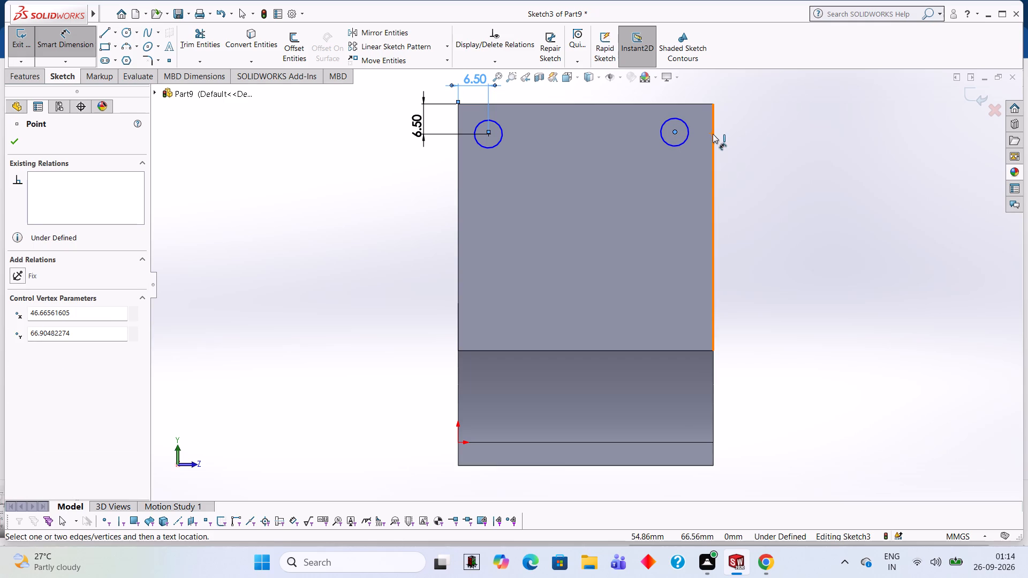
{"action": "left_click", "coordinate": [713, 134]}
{"action": "left_click", "coordinate": [707, 98]}
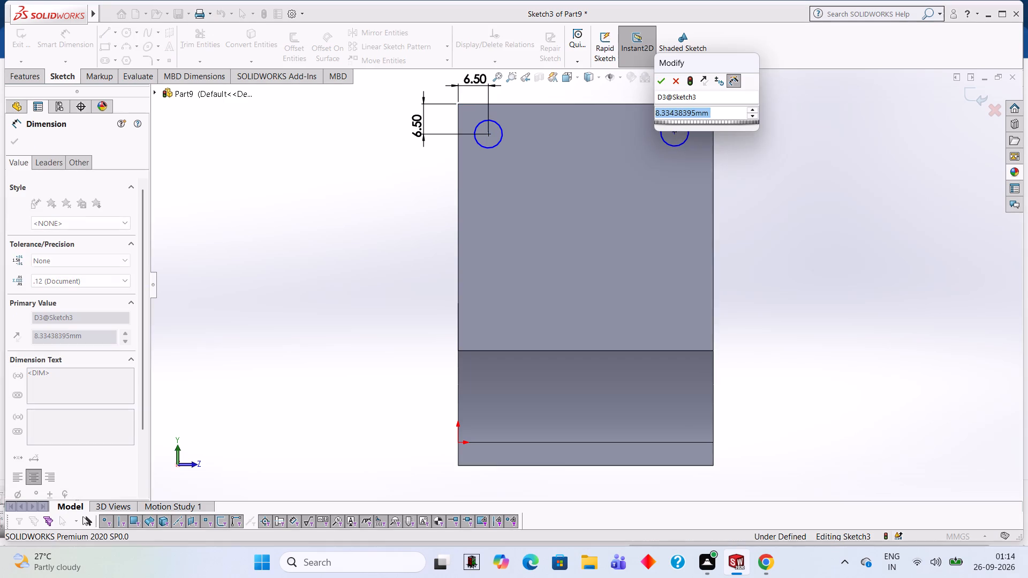
{"action": "type", "text": "6.5"}
{"action": "key", "text": "Return"}
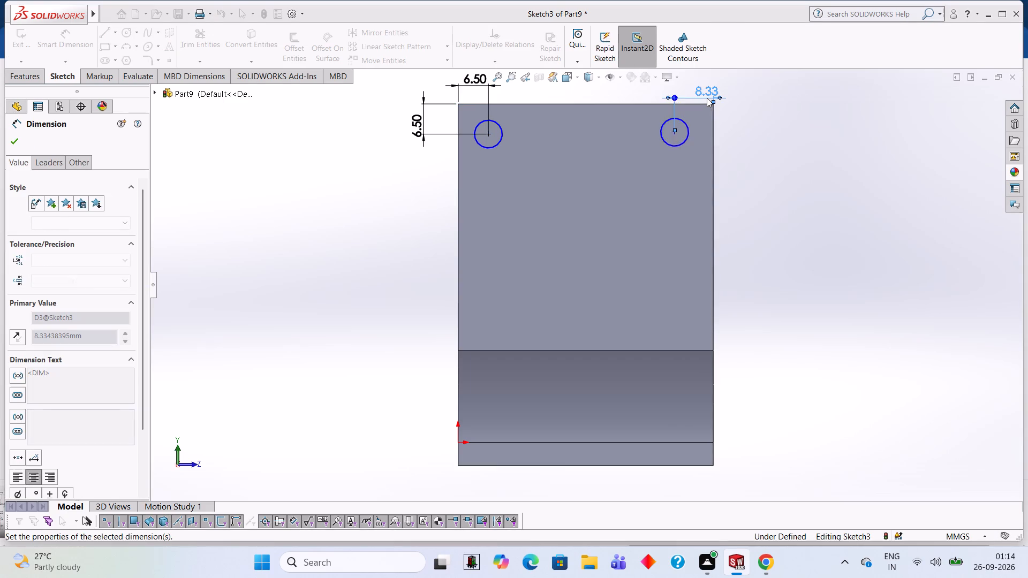
{"action": "left_click", "coordinate": [681, 133]}
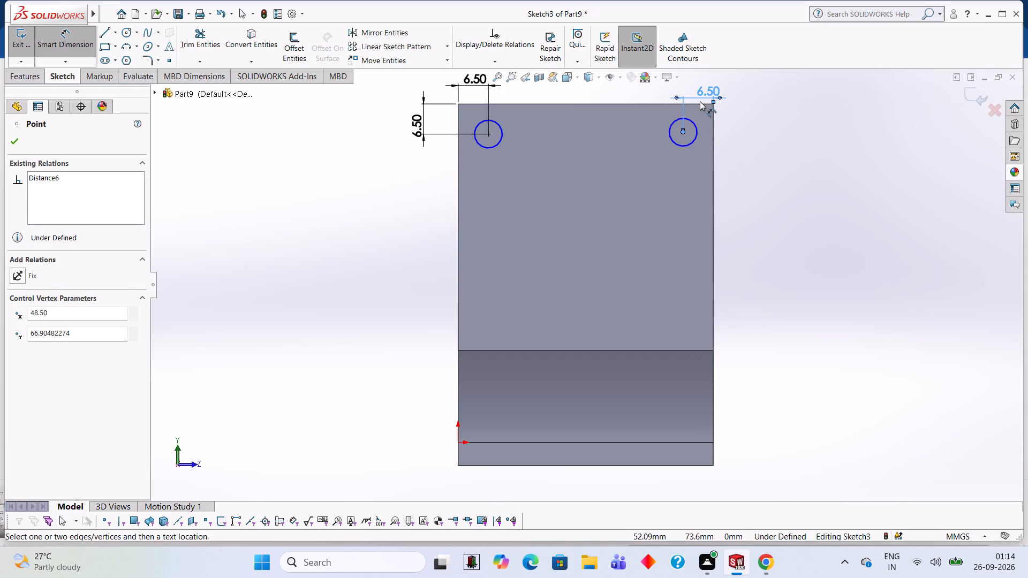
{"action": "left_click", "coordinate": [702, 104]}
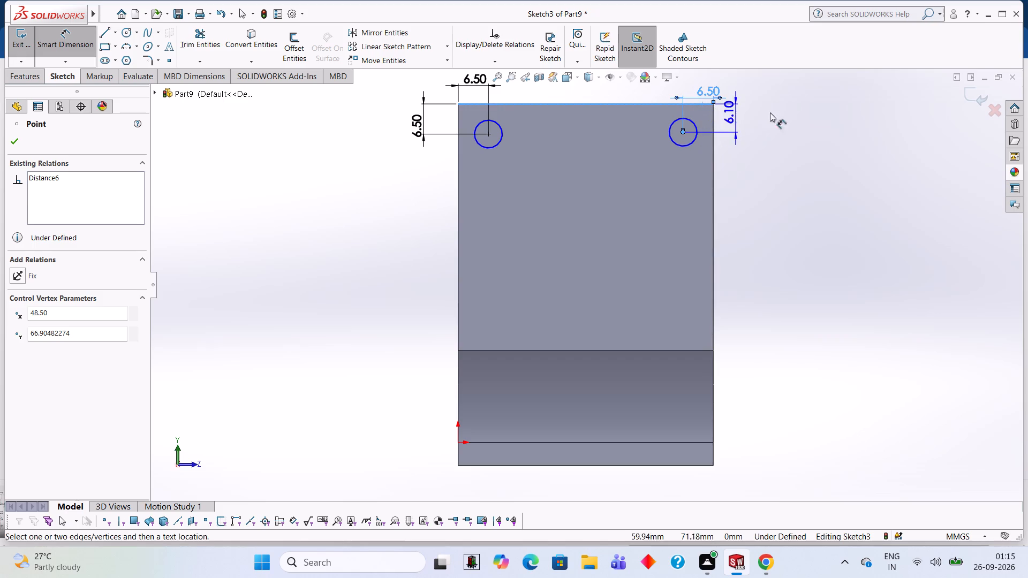
{"action": "left_click", "coordinate": [797, 118]}
{"action": "type", "text": "5."}
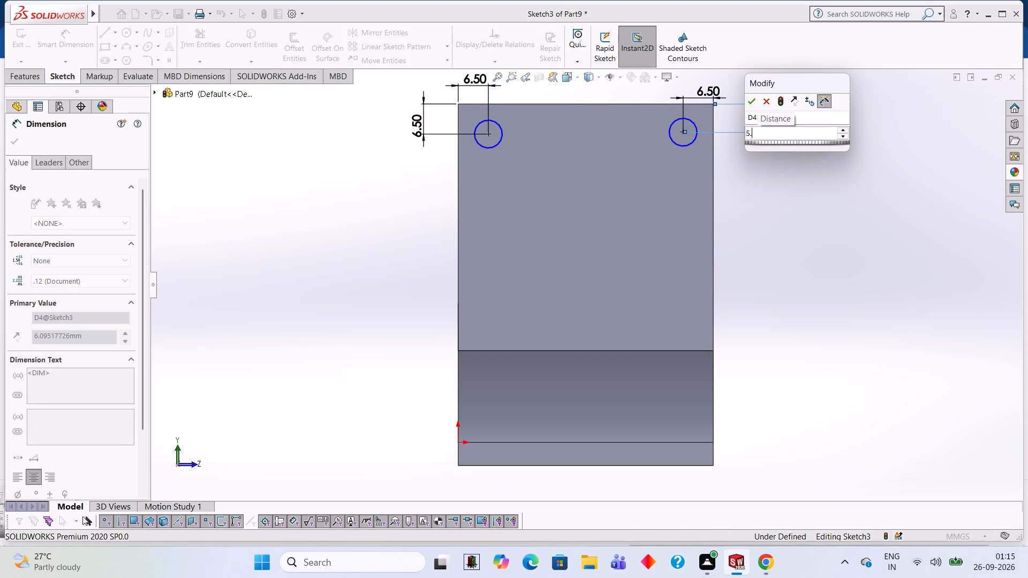
{"action": "key", "text": "BackSpace"}
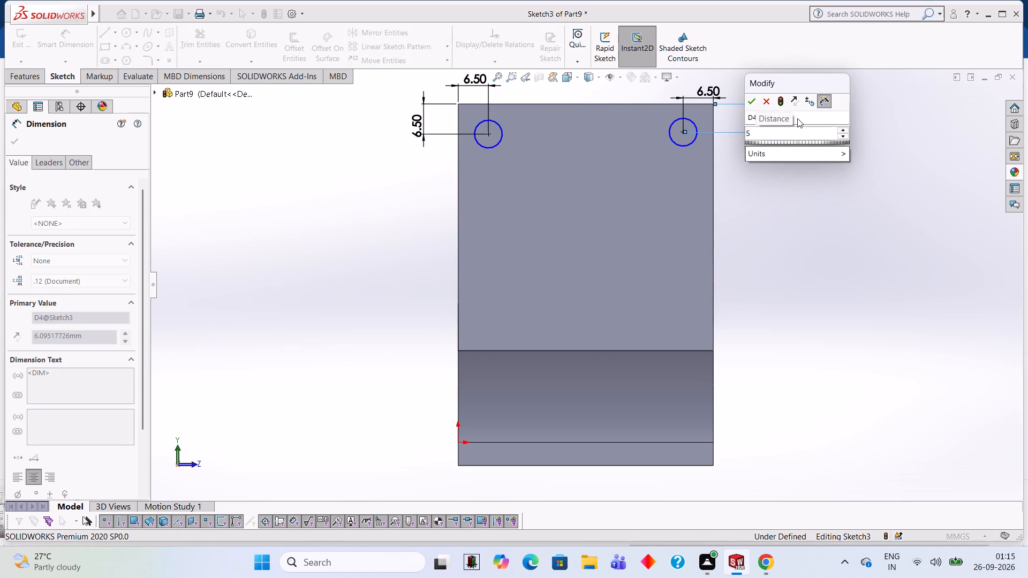
{"action": "key", "text": "BackSpace"}
{"action": "type", "text": "6.5"}
{"action": "key", "text": "Return"}
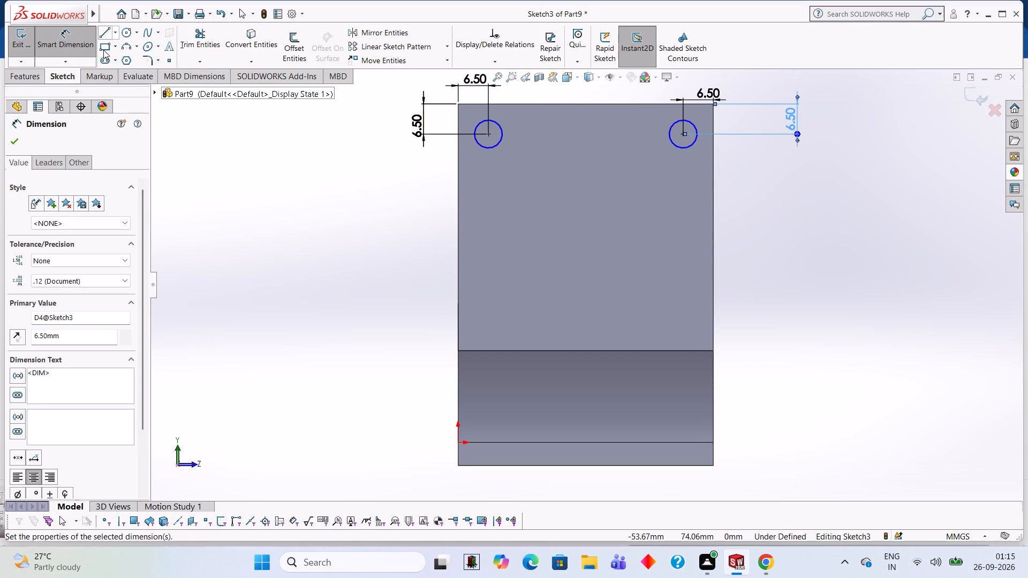
Start the Circle tool for another circle in the flange-face sketch.
{"action": "left_click", "coordinate": [124, 36]}
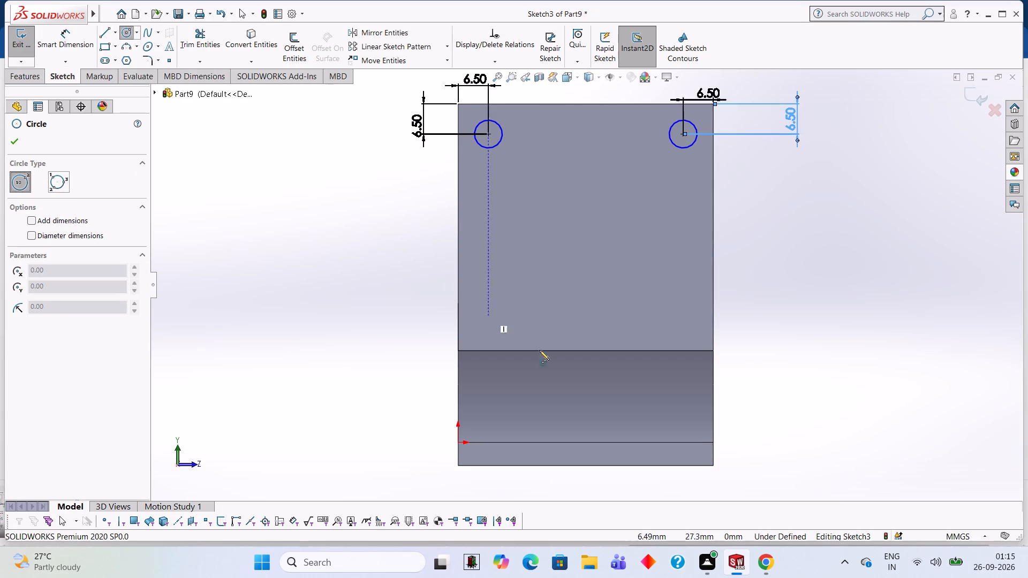
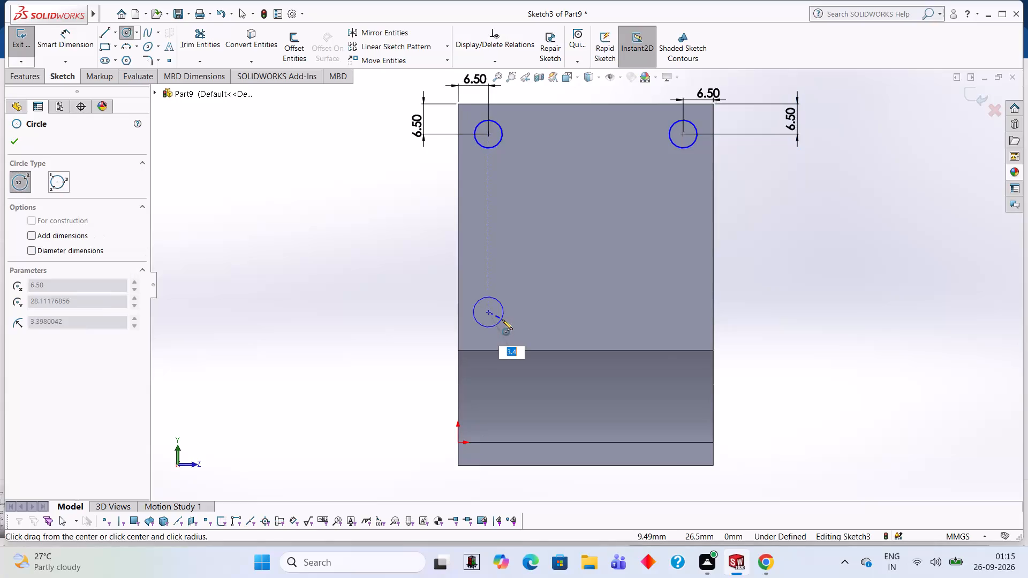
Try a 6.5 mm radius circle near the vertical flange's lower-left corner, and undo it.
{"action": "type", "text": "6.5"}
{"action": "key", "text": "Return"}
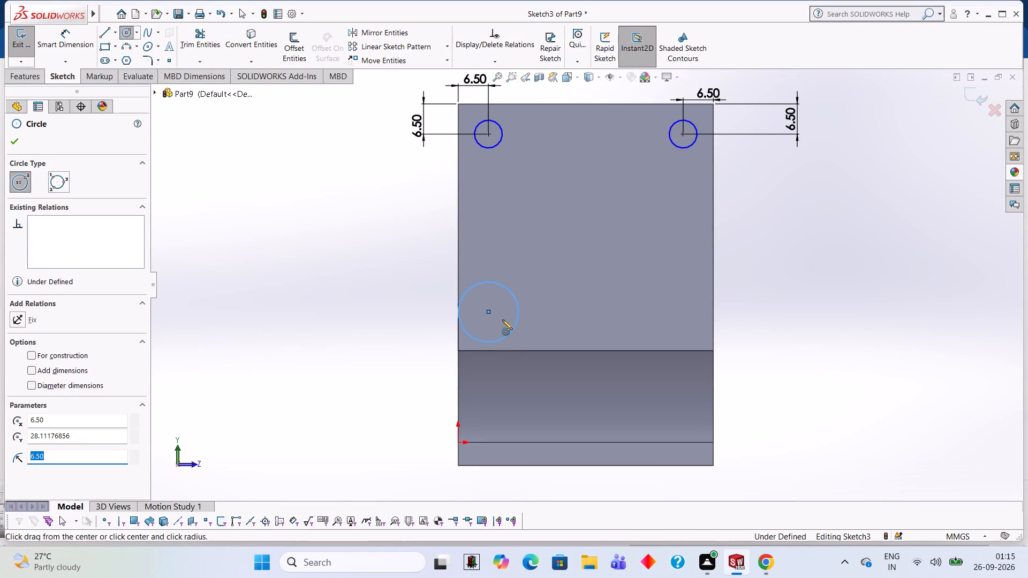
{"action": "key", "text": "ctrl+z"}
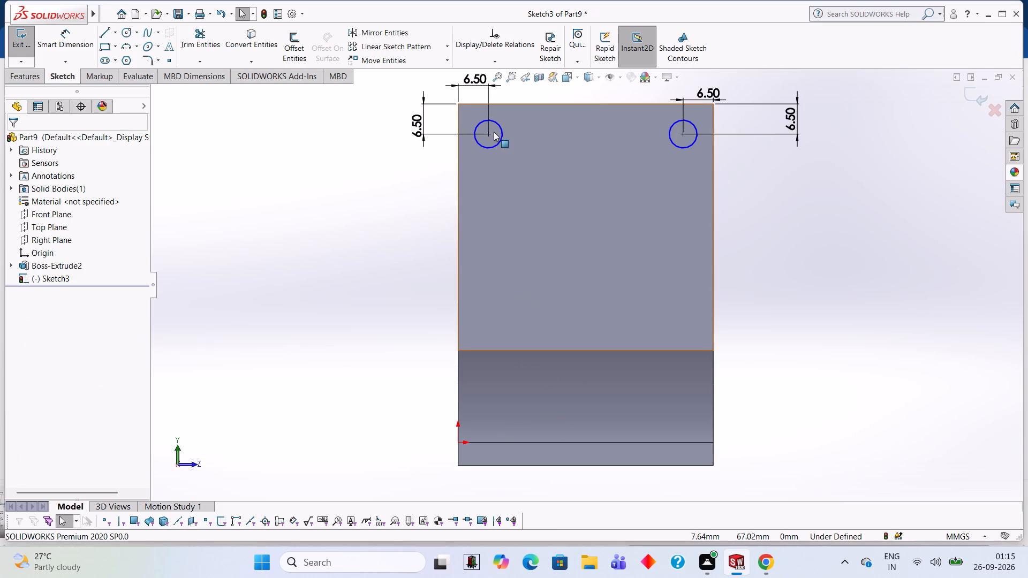
Sketch two circles of 3 mm radius near the vertical flange's lower corners, level with each other and directly below the upper circles.
{"action": "left_click", "coordinate": [125, 36]}
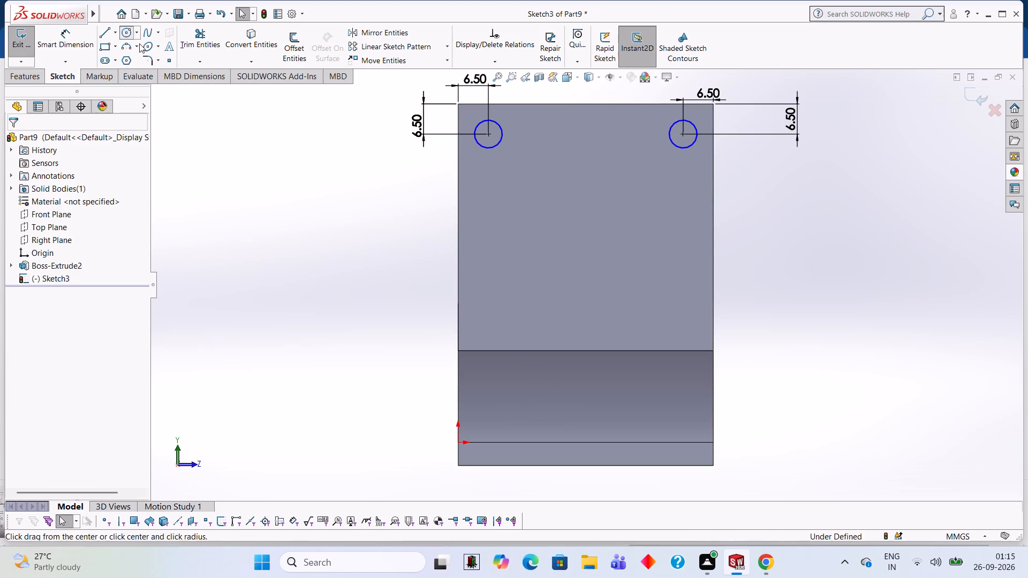
{"action": "left_click", "coordinate": [487, 315]}
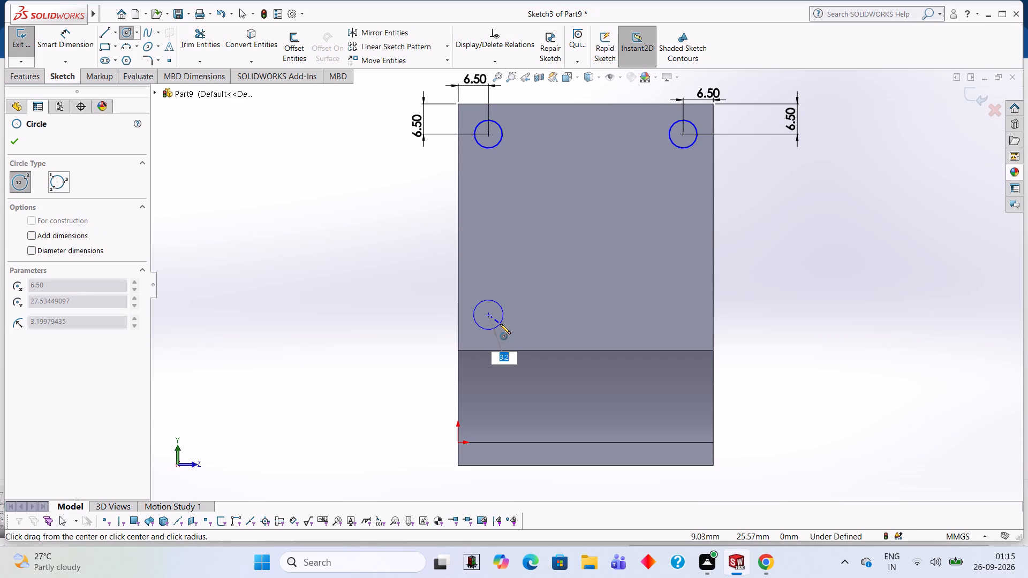
{"action": "key", "text": "3"}
{"action": "key", "text": "Return"}
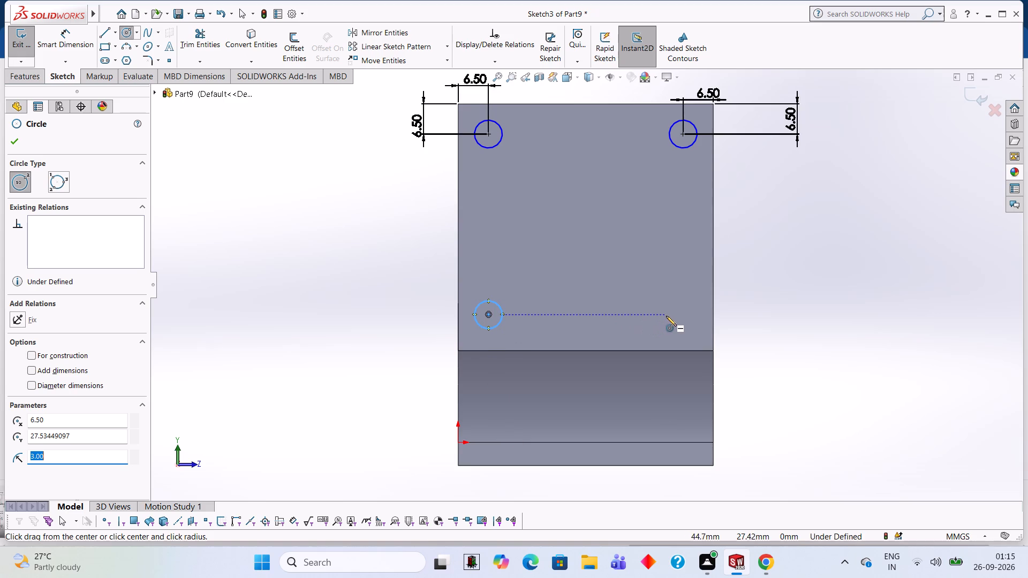
{"action": "left_click", "coordinate": [683, 315]}
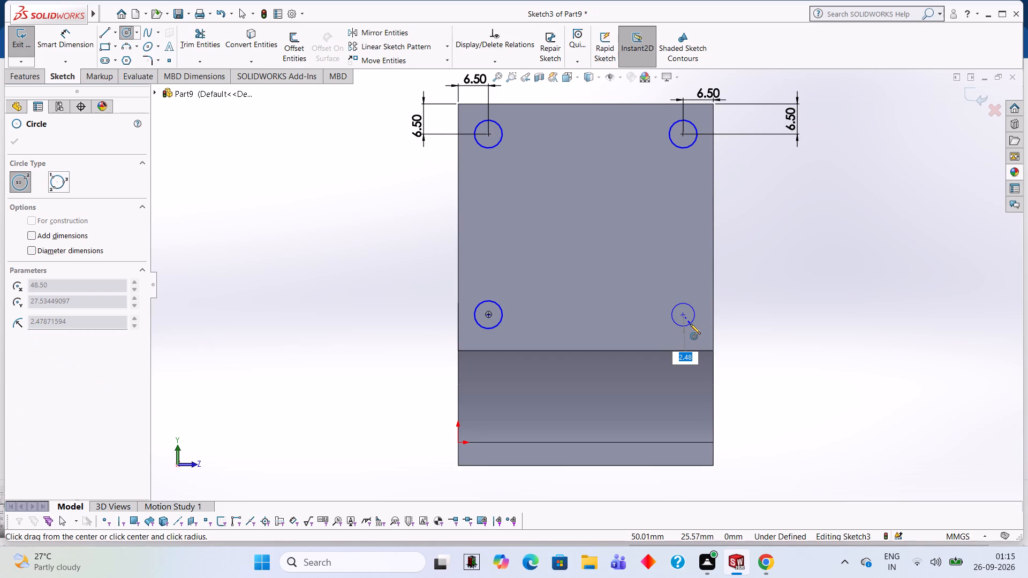
{"action": "key", "text": "3"}
{"action": "key", "text": "Return"}
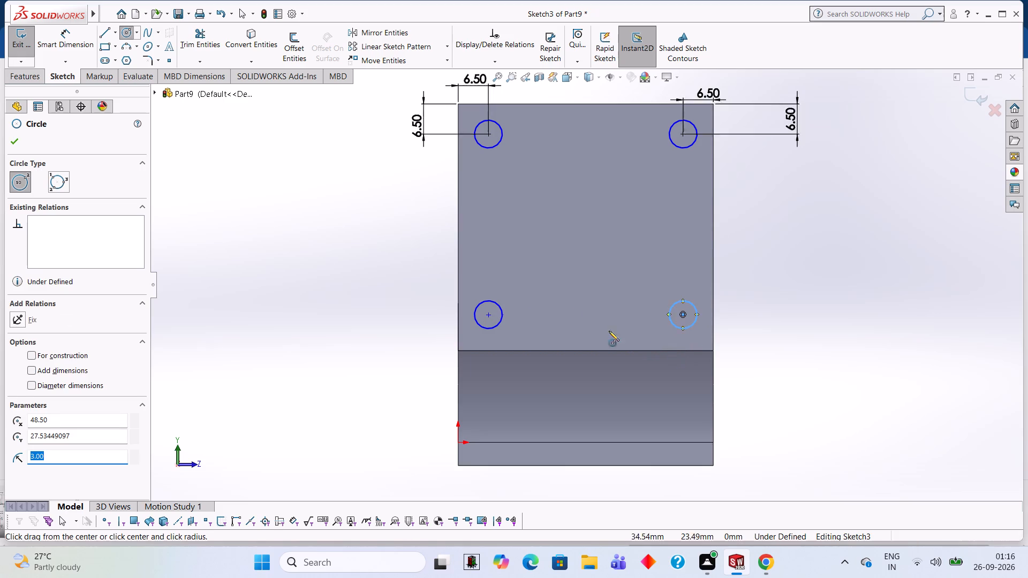
{"action": "key", "text": "Escape"}
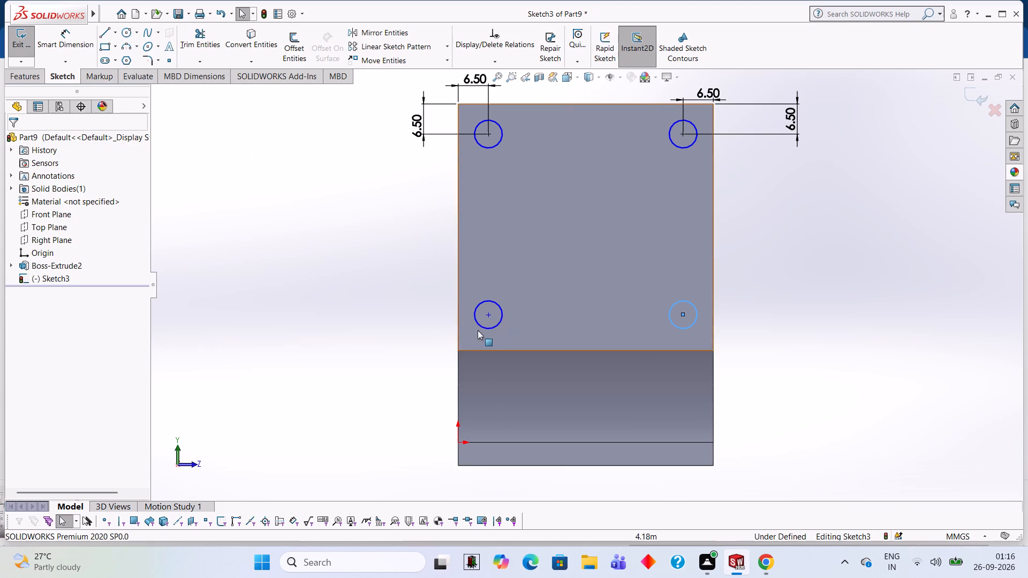
Dimension the lower-left circle's centre 6.5 mm from the flange's bottom edge and 6.5 mm from its left edge.
{"action": "left_click", "coordinate": [488, 314]}
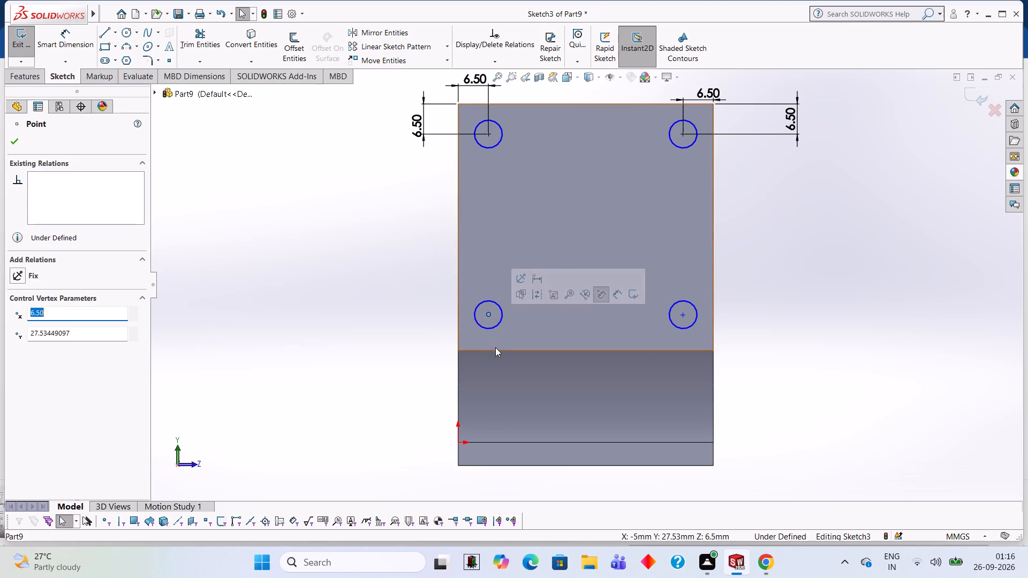
{"action": "left_click", "coordinate": [498, 349]}
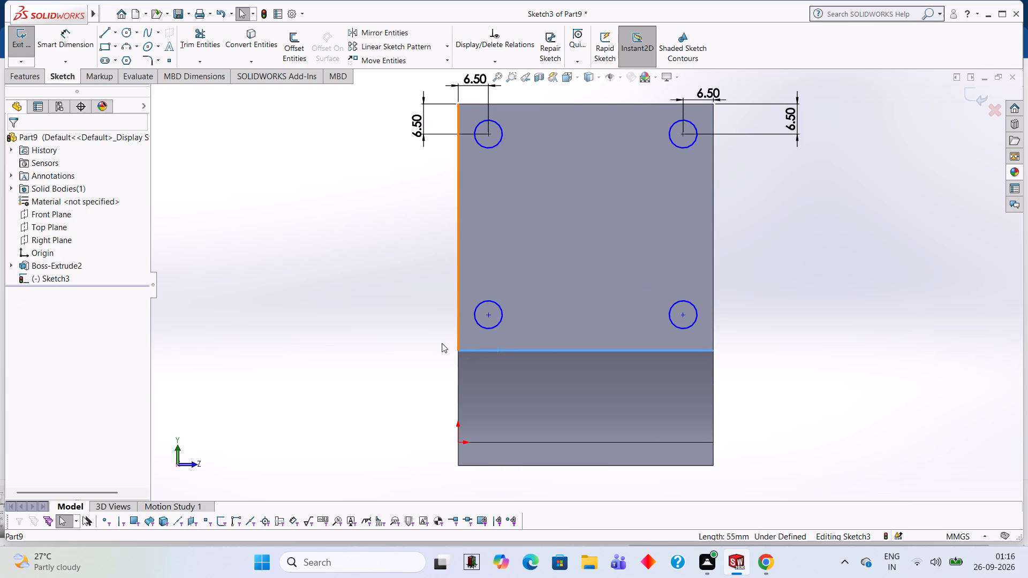
{"action": "left_click", "coordinate": [77, 36]}
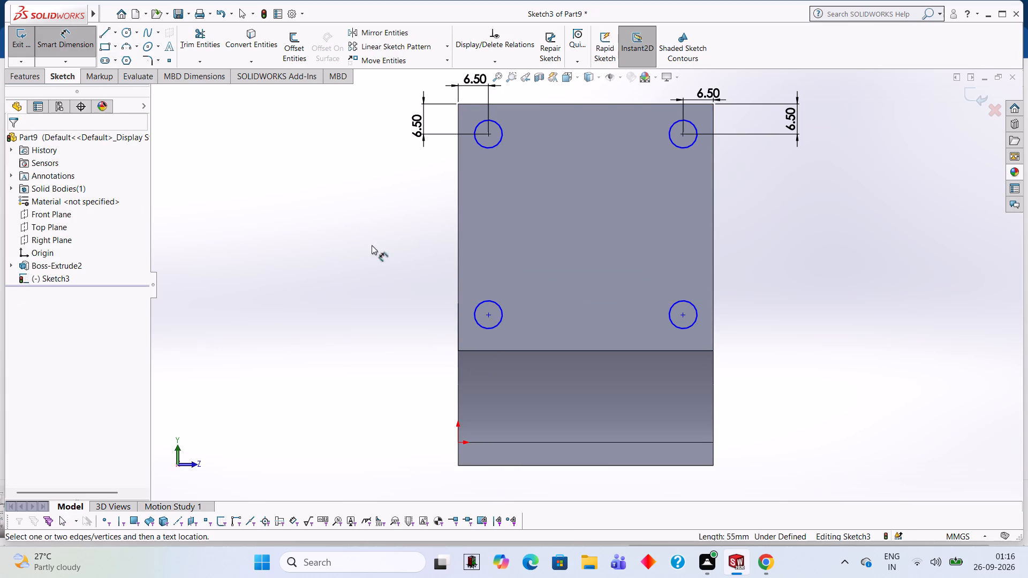
{"action": "left_click", "coordinate": [486, 313]}
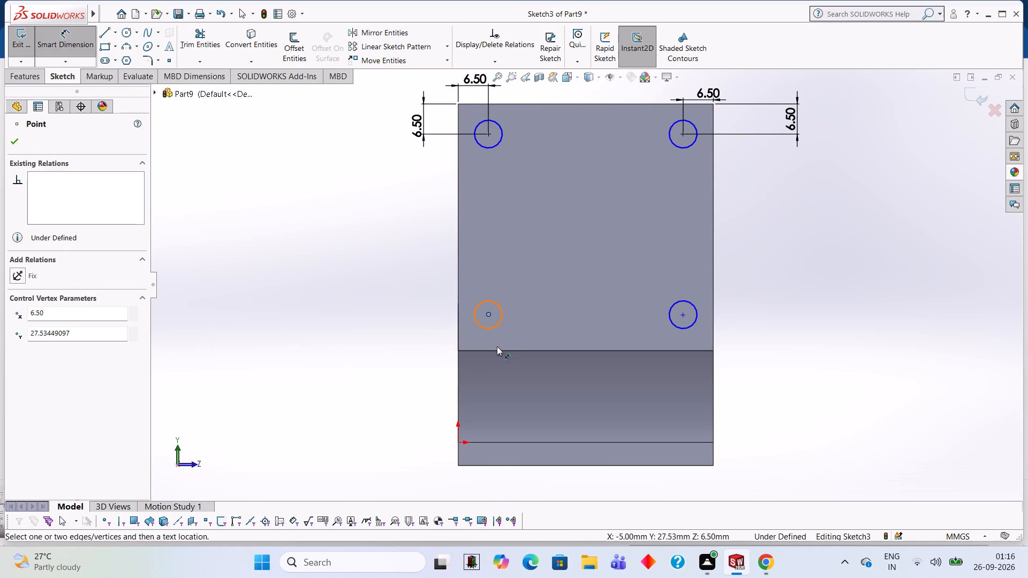
{"action": "left_click", "coordinate": [498, 350]}
{"action": "left_click", "coordinate": [405, 337]}
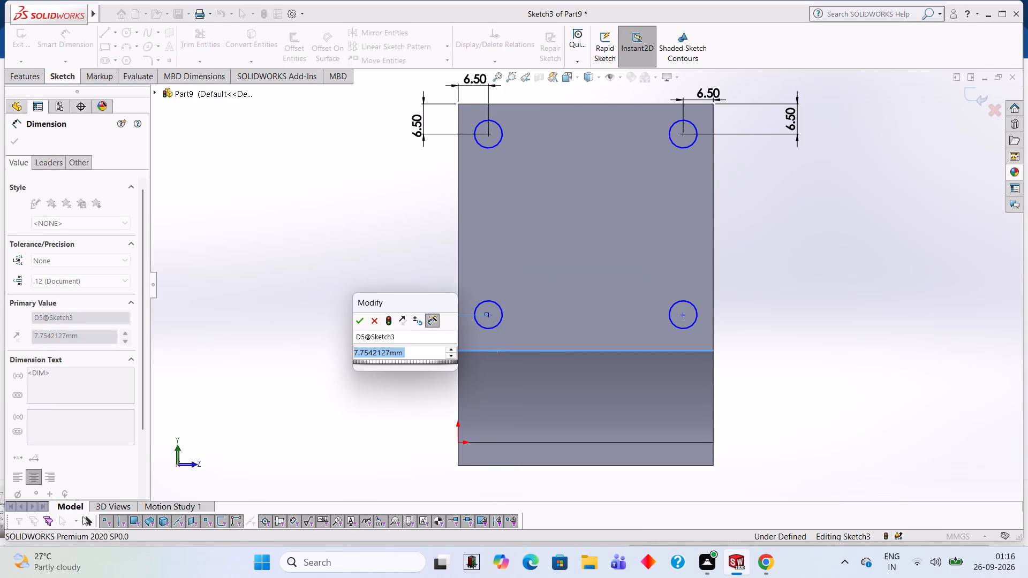
{"action": "type", "text": "6.5"}
{"action": "key", "text": "Return"}
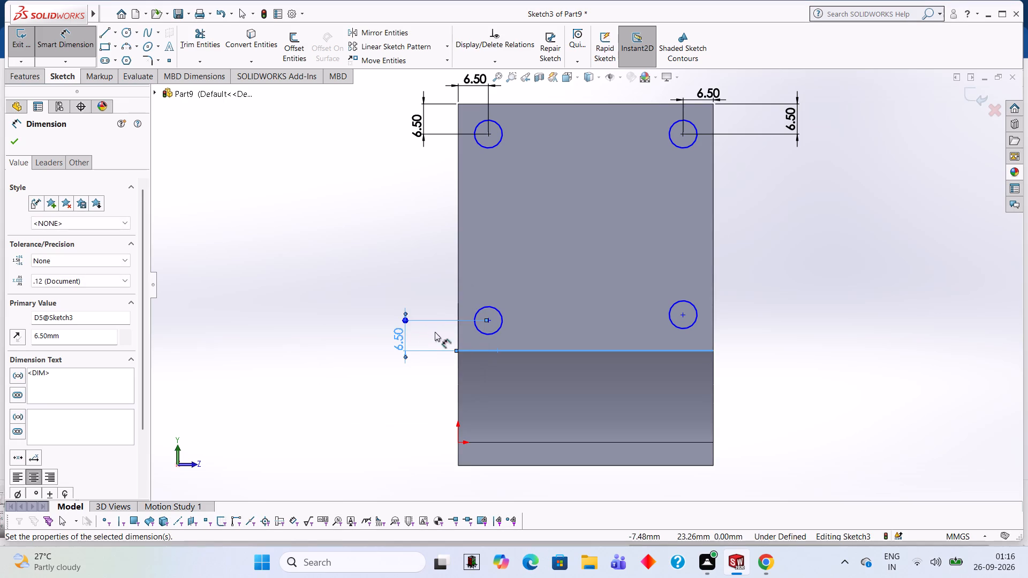
{"action": "left_click", "coordinate": [489, 321]}
{"action": "left_click", "coordinate": [459, 309]}
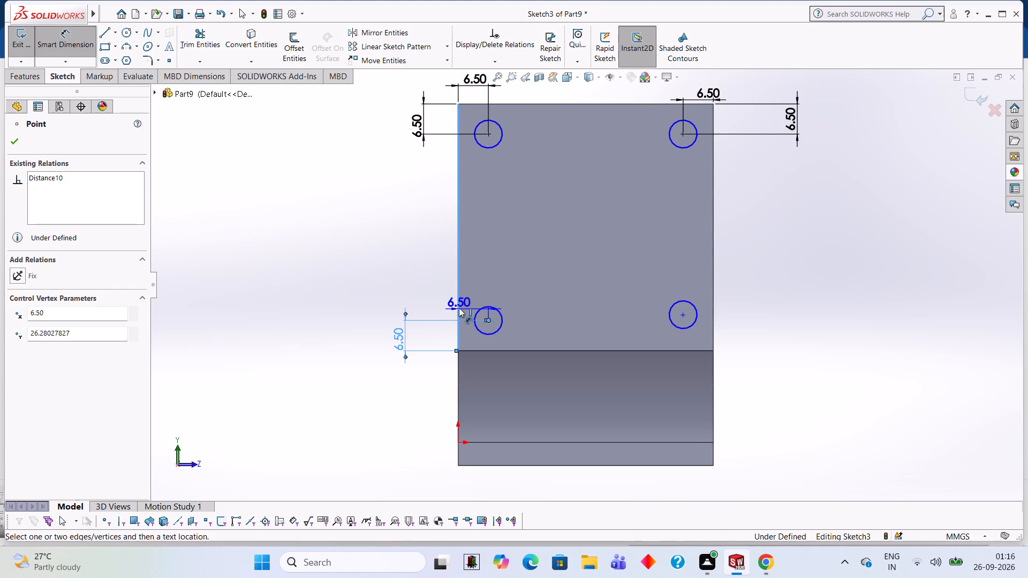
{"action": "left_click", "coordinate": [398, 282]}
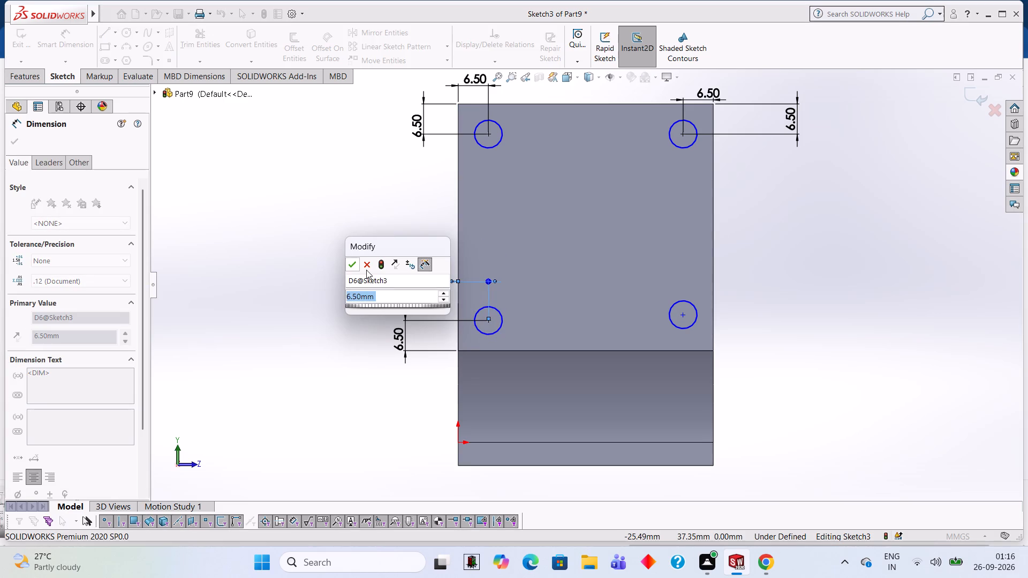
{"action": "left_click", "coordinate": [357, 269]}
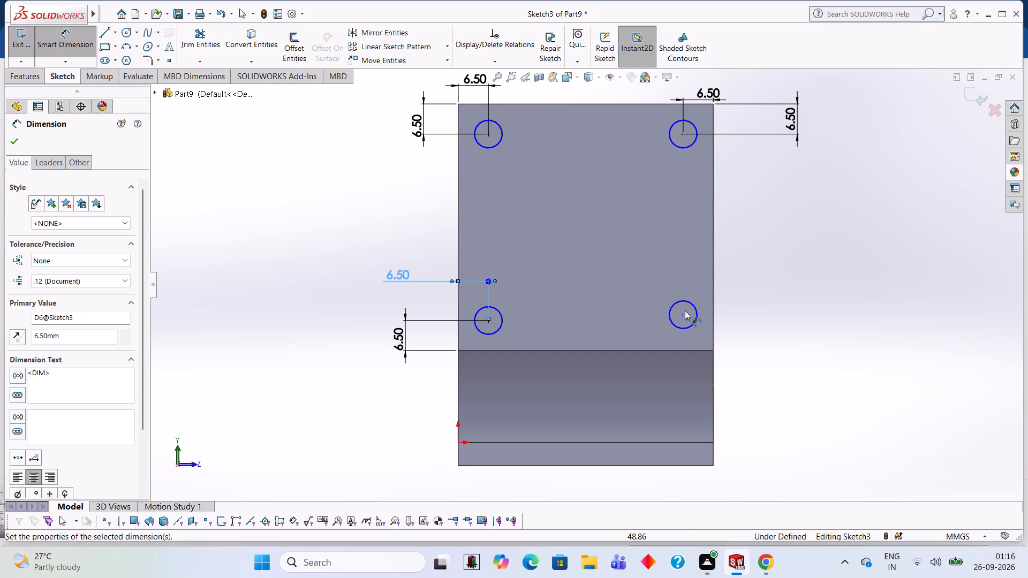
Dimension the lower-right circle's centre 6.5 mm from the flange's bottom edge.
{"action": "left_click", "coordinate": [684, 314]}
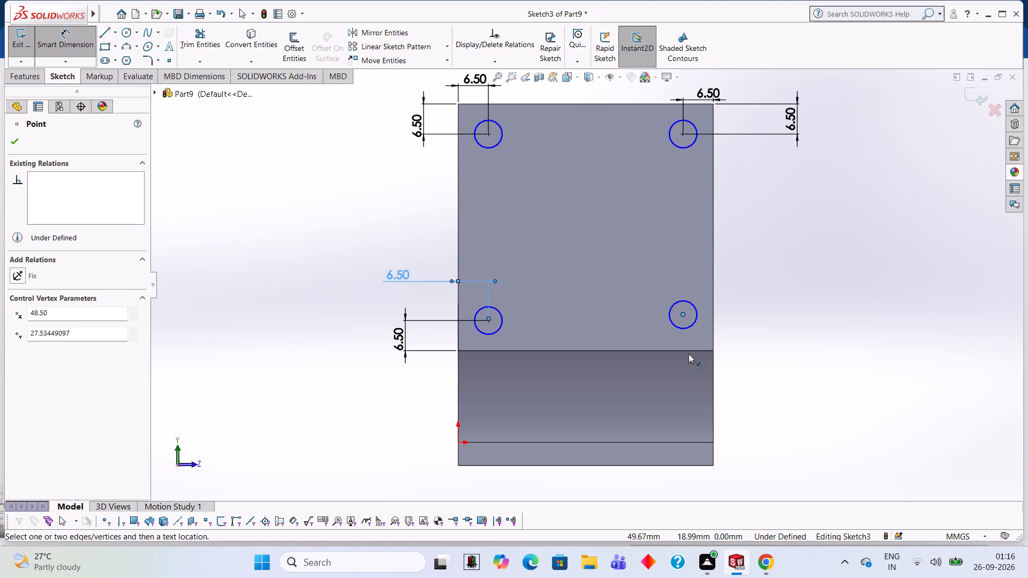
{"action": "left_click", "coordinate": [690, 349]}
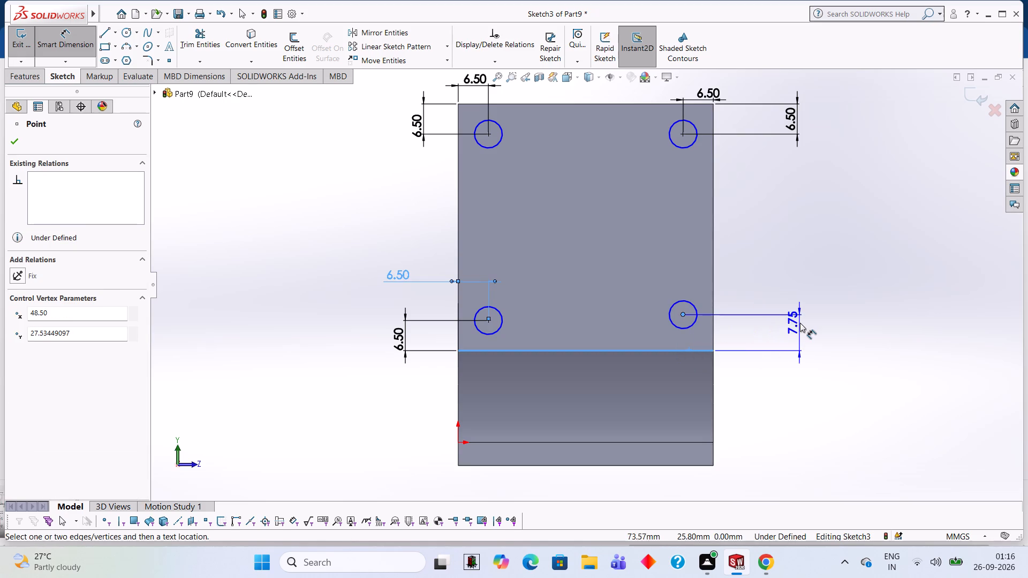
{"action": "left_click", "coordinate": [800, 323]}
{"action": "type", "text": "6.5"}
{"action": "key", "text": "Return"}
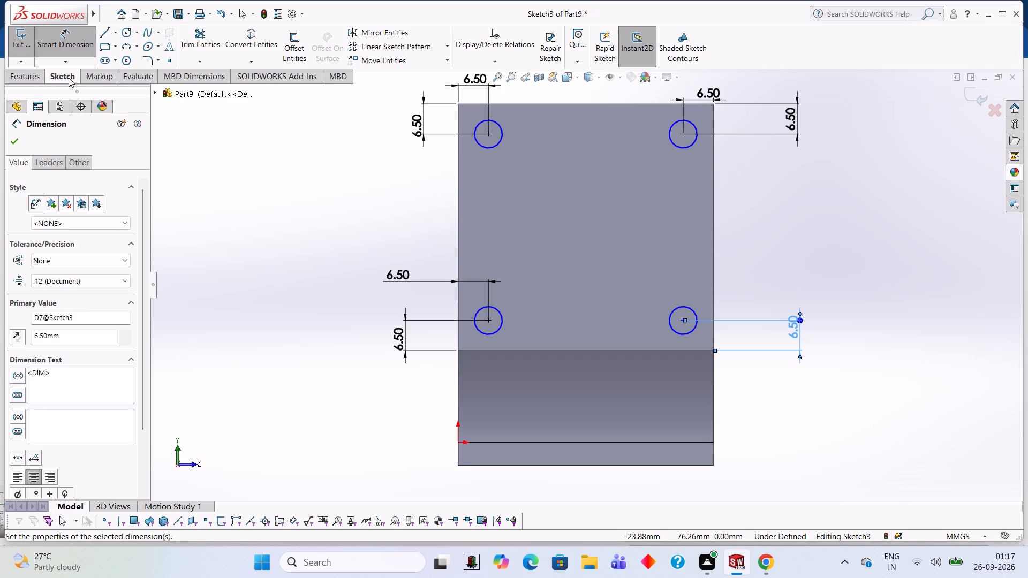
Cut the four circles through the vertical flange with a blind Extruded Cut 5 mm deep.
{"action": "left_click", "coordinate": [38, 79]}
{"action": "left_click", "coordinate": [191, 53]}
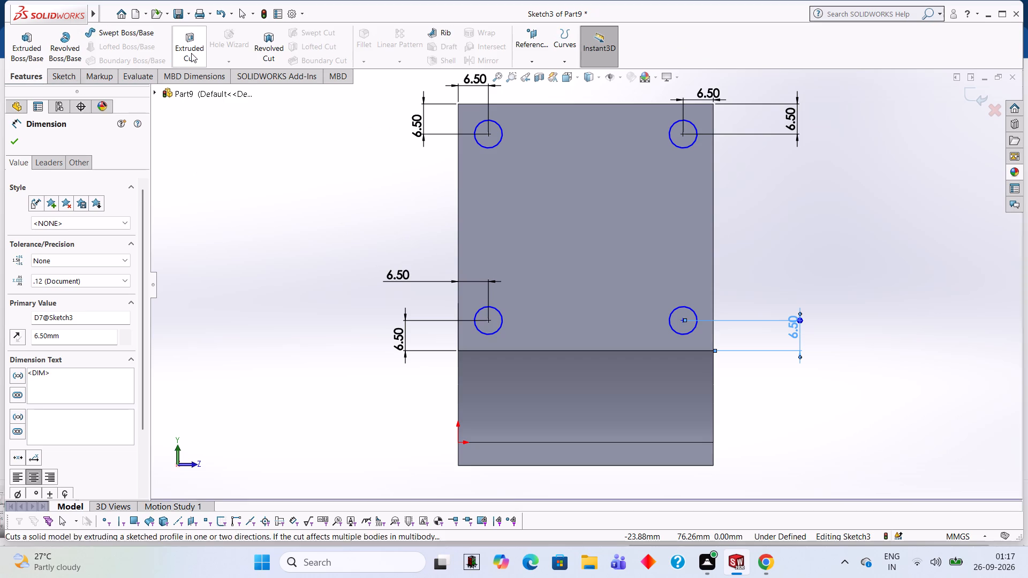
{"action": "middle_click_drag", "start_coordinate": [827, 193], "coordinate": [767, 199]}
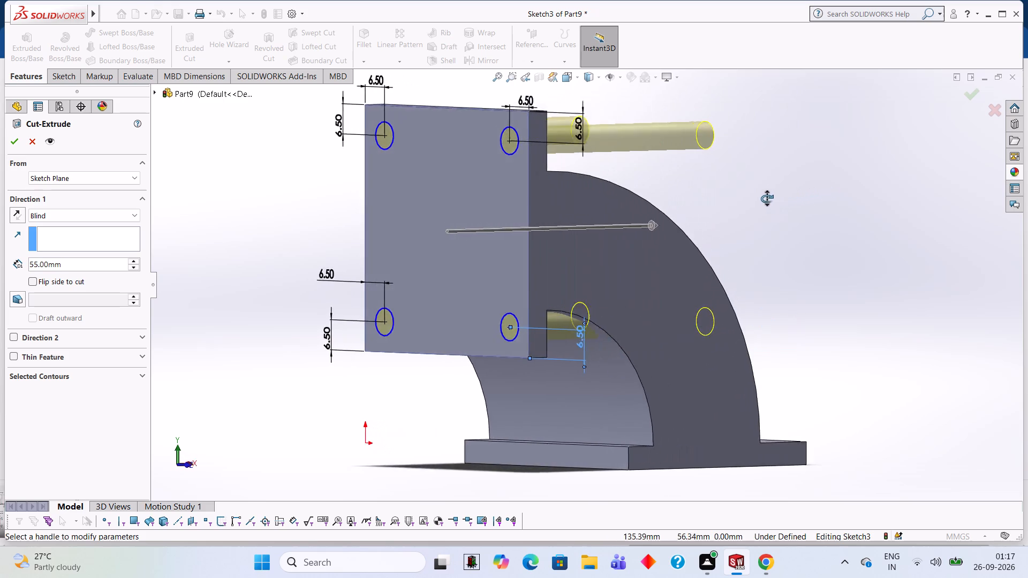
{"action": "middle_click_drag", "start_coordinate": [767, 199], "coordinate": [752, 193]}
{"action": "middle_click_drag", "start_coordinate": [805, 185], "coordinate": [764, 188]}
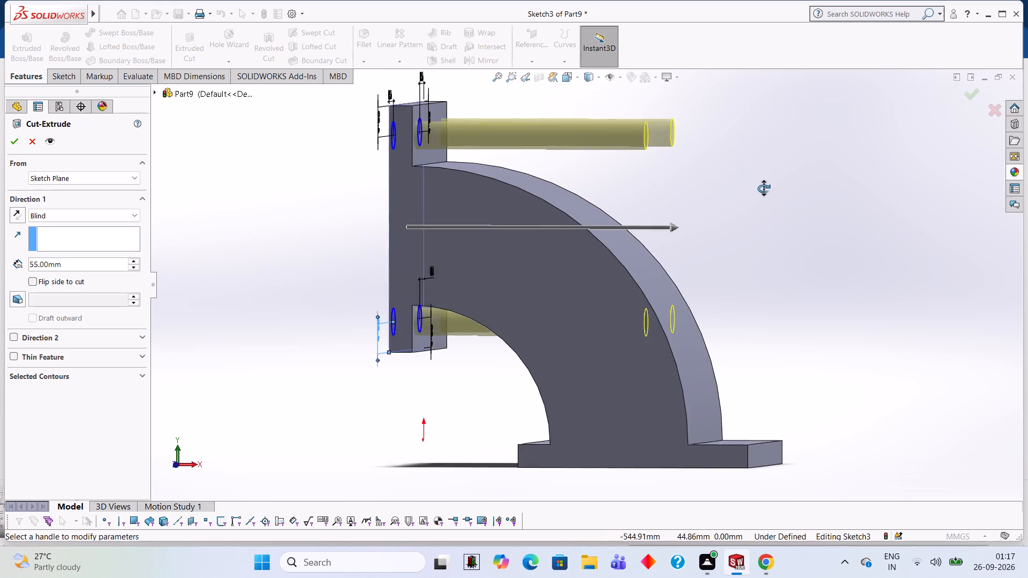
{"action": "middle_click_drag", "start_coordinate": [764, 188], "coordinate": [777, 196]}
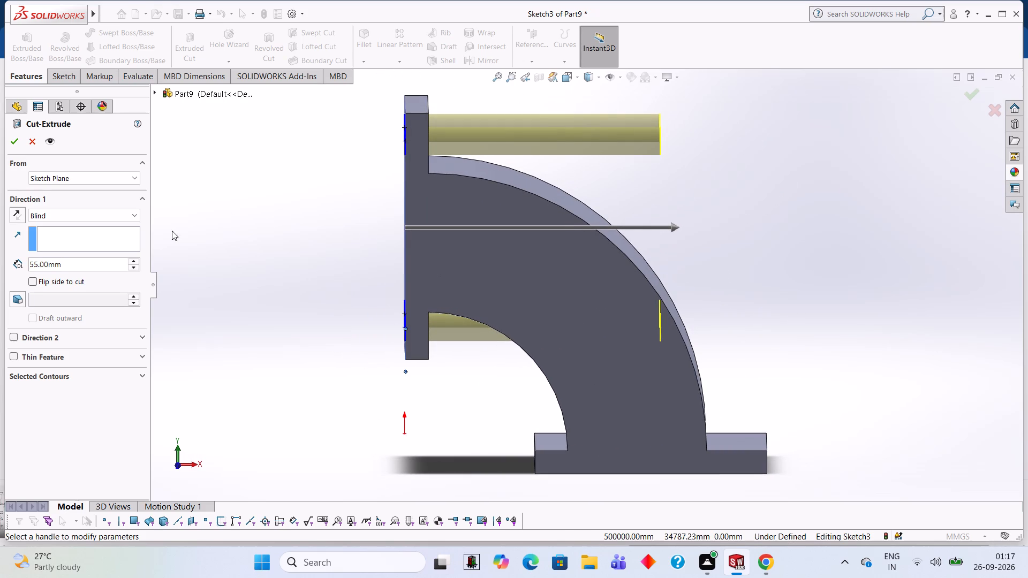
{"action": "left_click", "coordinate": [109, 264]}
{"action": "key", "text": "BackSpace"}
{"action": "key", "text": "BackSpace"}
{"action": "key", "text": "BackSpace"}
{"action": "key", "text": "BackSpace"}
{"action": "key", "text": "BackSpace"}
{"action": "key", "text": "BackSpace"}
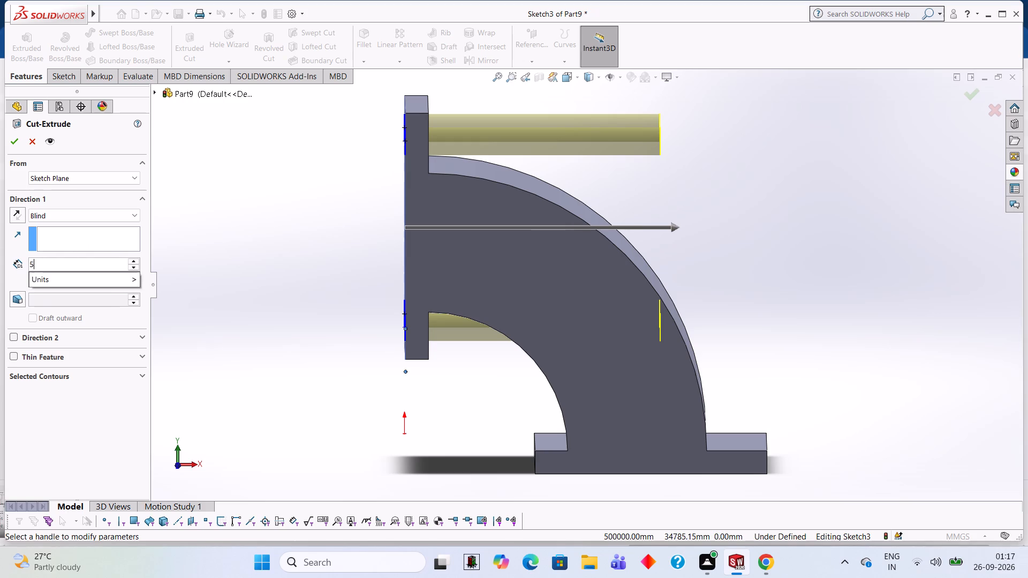
{"action": "key", "text": "Return"}
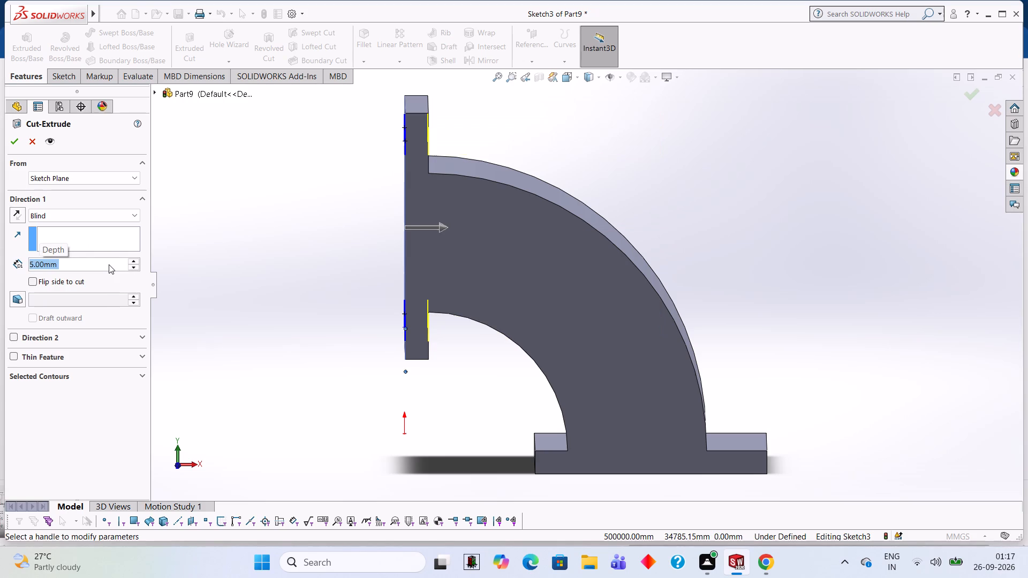
{"action": "left_click", "coordinate": [19, 143]}
{"action": "left_click", "coordinate": [245, 189]}
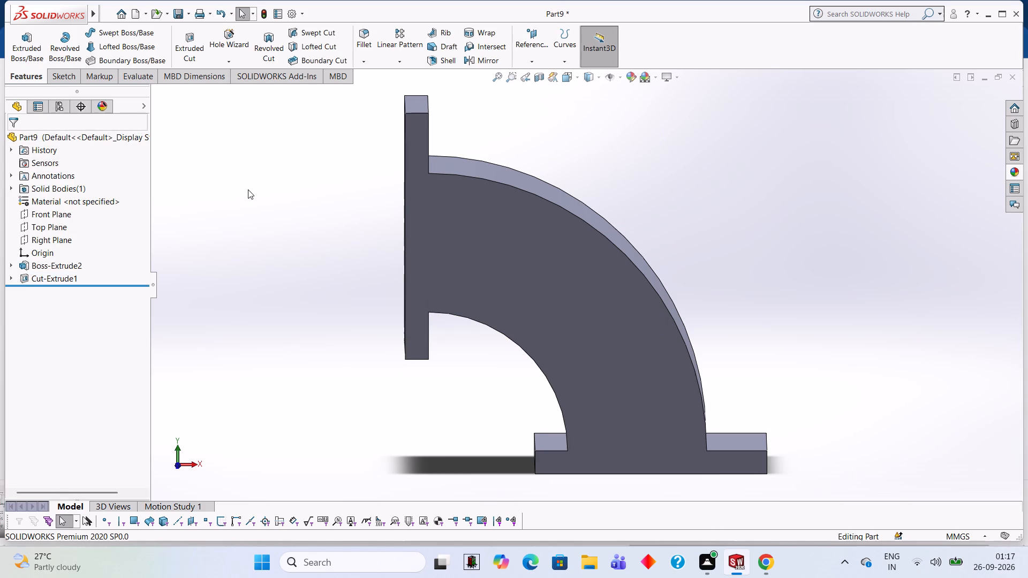
Open a new sketch on the underside of the horizontal base flange, viewed face-on.
{"action": "middle_click", "coordinate": [248, 189]}
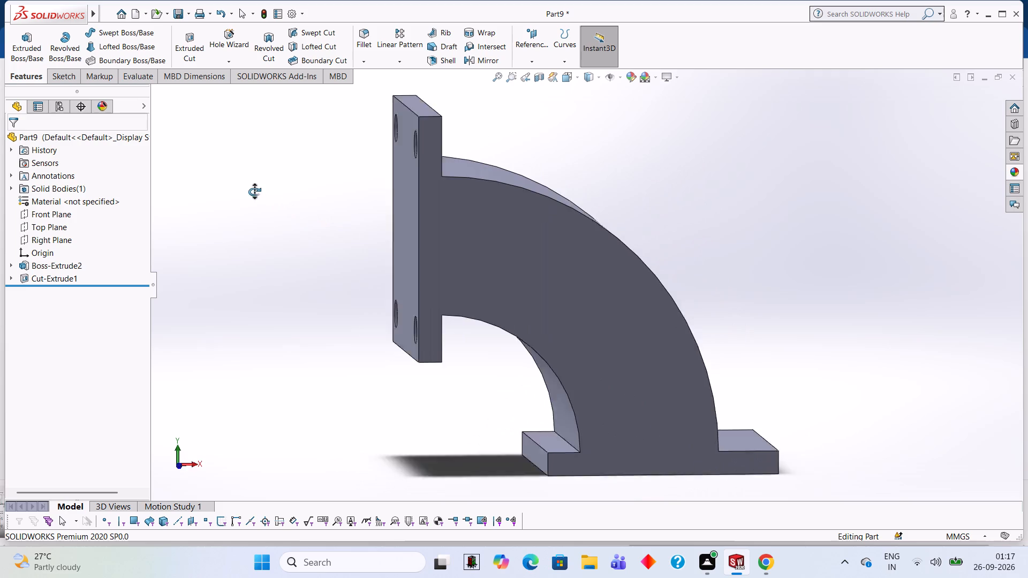
{"action": "middle_click_drag", "start_coordinate": [345, 317], "coordinate": [338, 230]}
{"action": "middle_click_drag", "start_coordinate": [338, 290], "coordinate": [330, 235]}
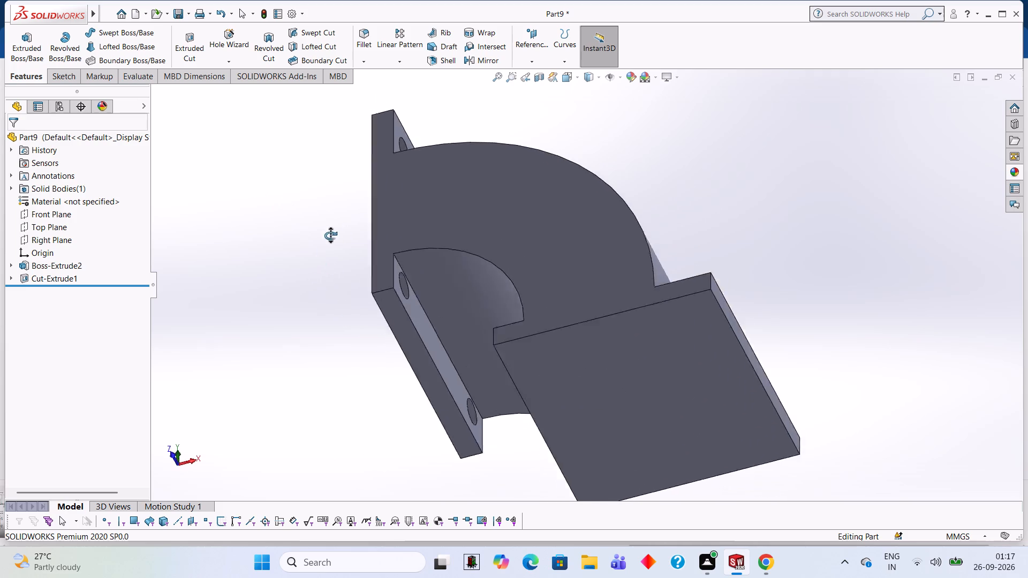
{"action": "middle_click_drag", "start_coordinate": [330, 235], "coordinate": [343, 198]}
{"action": "left_click", "coordinate": [670, 360]}
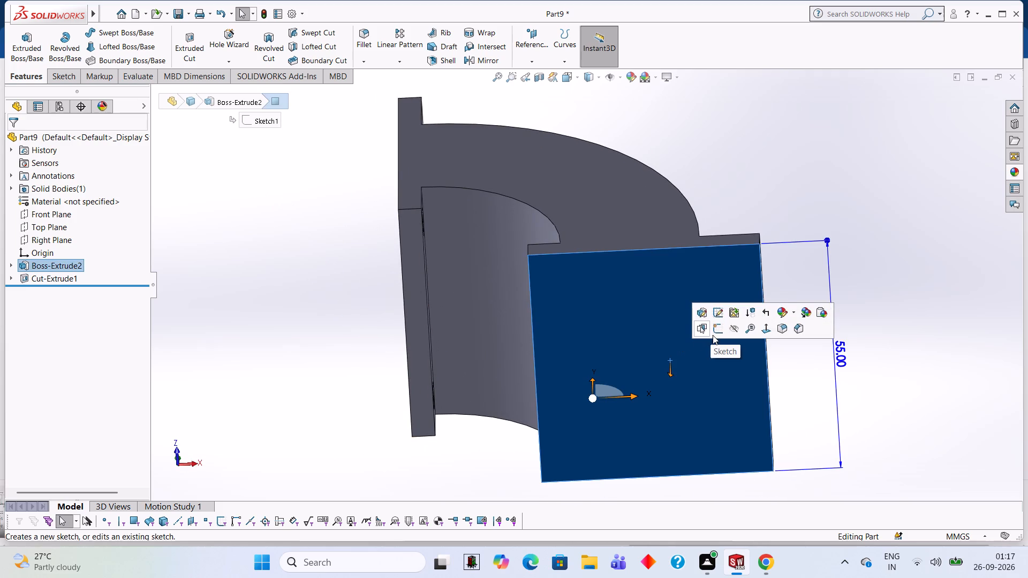
{"action": "left_click", "coordinate": [715, 333]}
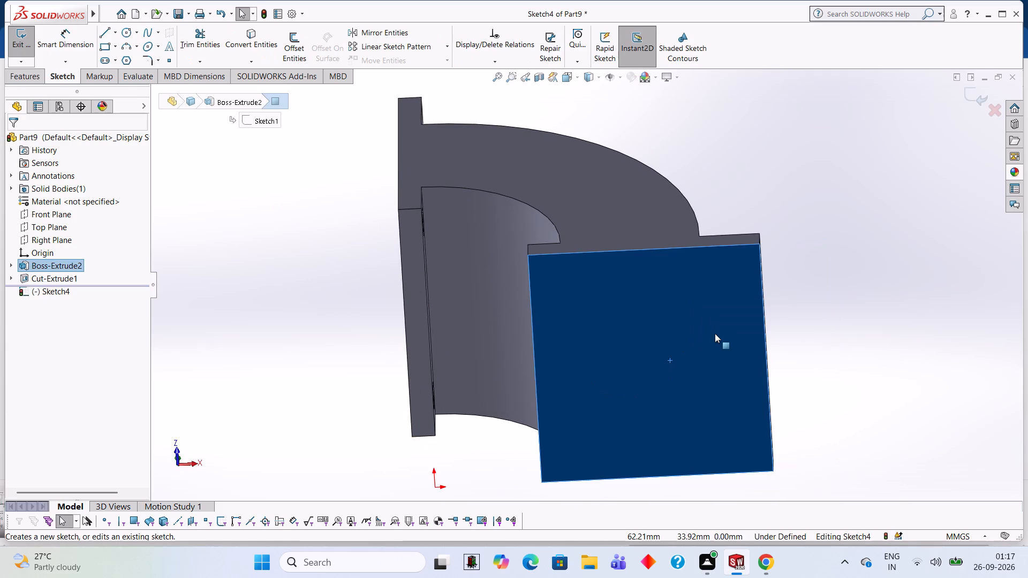
{"action": "key", "text": "ctrl+8"}
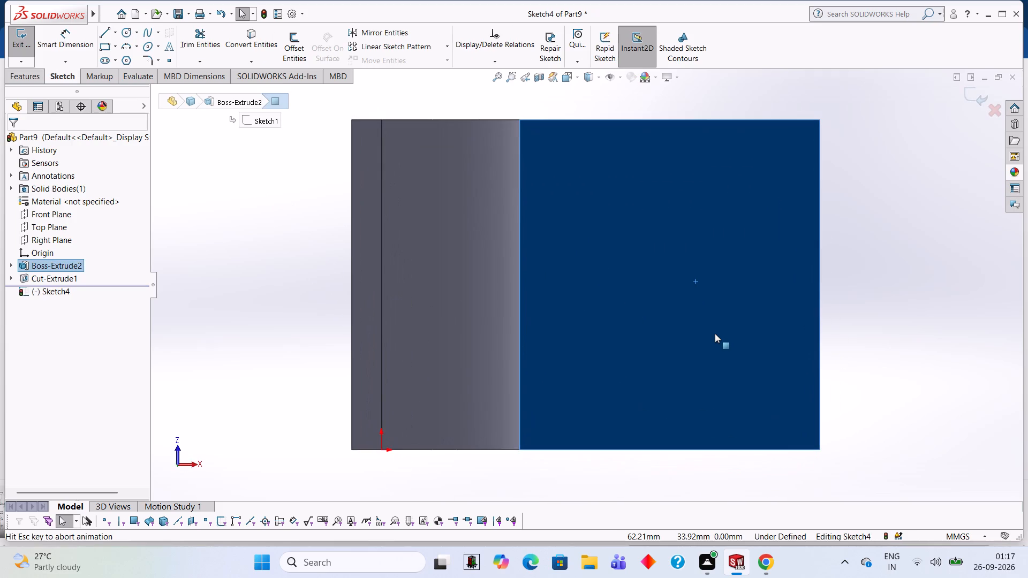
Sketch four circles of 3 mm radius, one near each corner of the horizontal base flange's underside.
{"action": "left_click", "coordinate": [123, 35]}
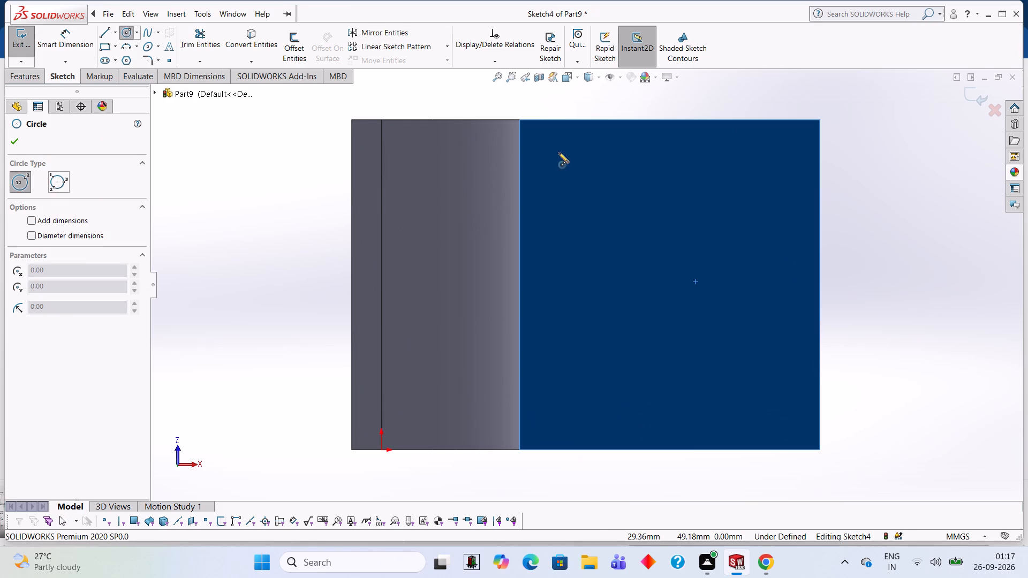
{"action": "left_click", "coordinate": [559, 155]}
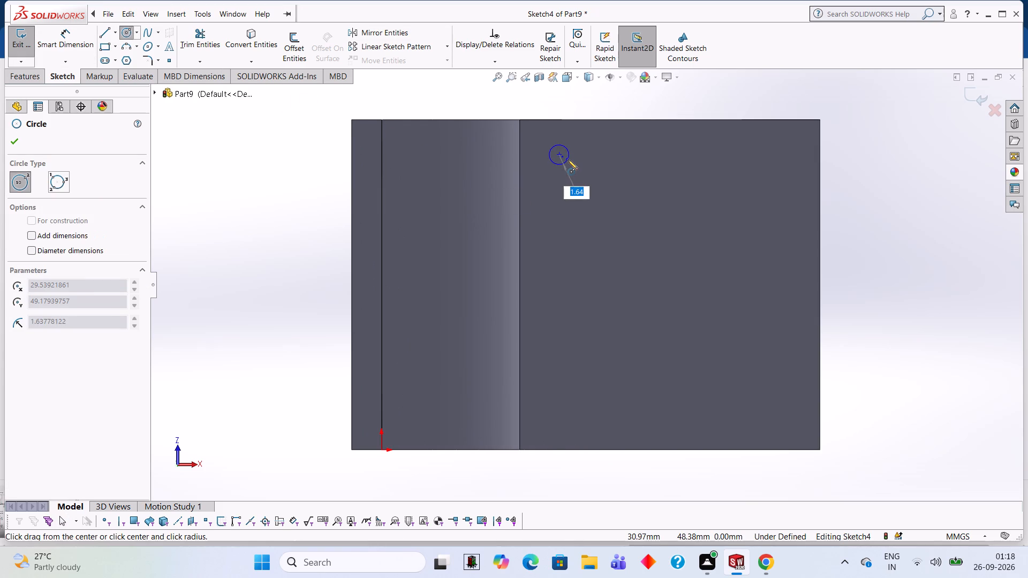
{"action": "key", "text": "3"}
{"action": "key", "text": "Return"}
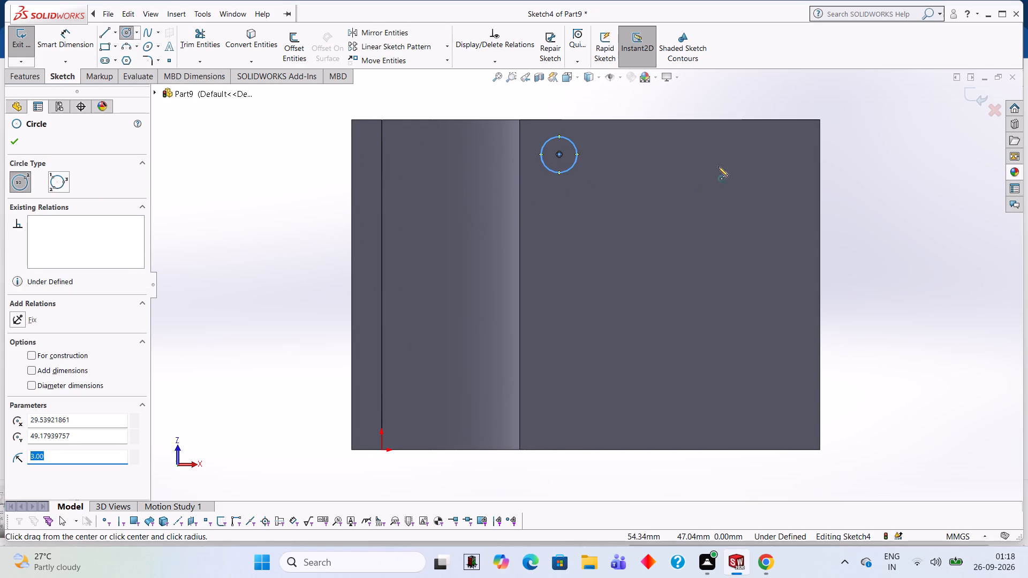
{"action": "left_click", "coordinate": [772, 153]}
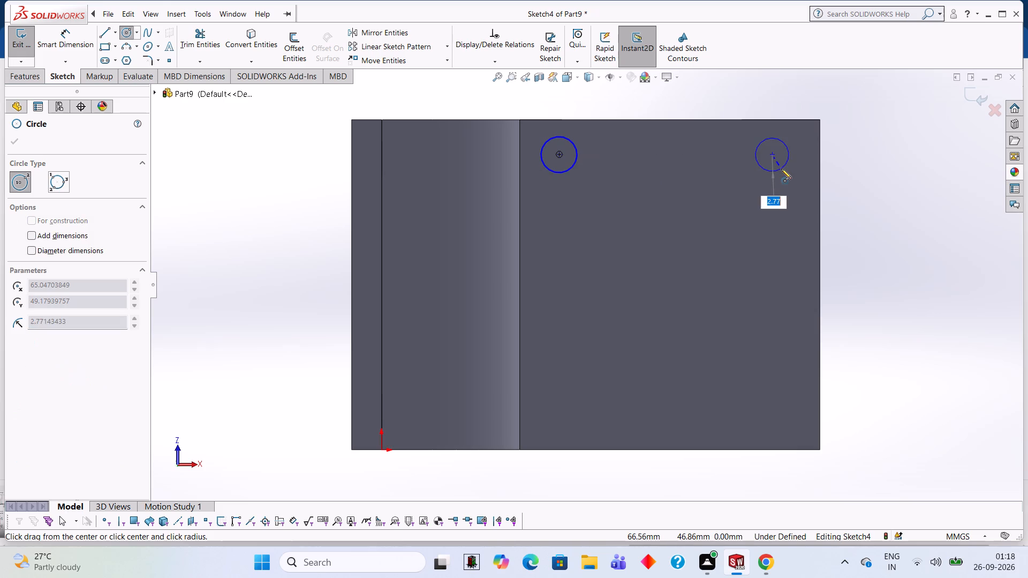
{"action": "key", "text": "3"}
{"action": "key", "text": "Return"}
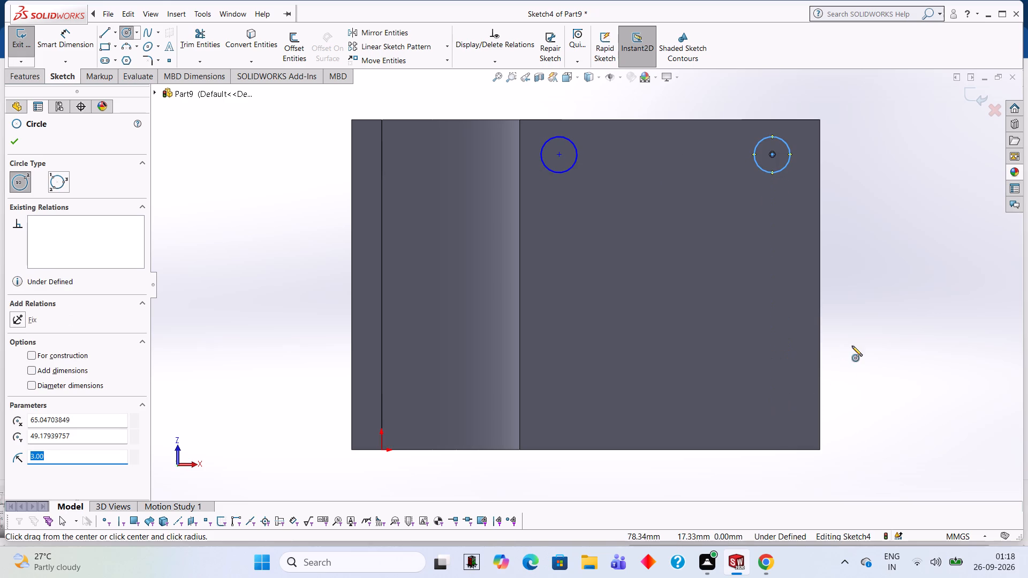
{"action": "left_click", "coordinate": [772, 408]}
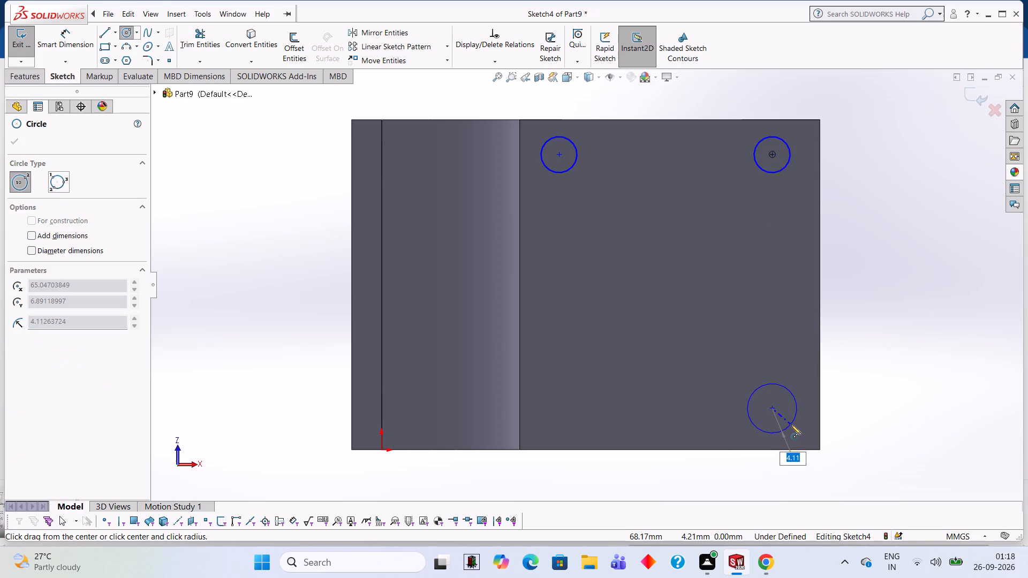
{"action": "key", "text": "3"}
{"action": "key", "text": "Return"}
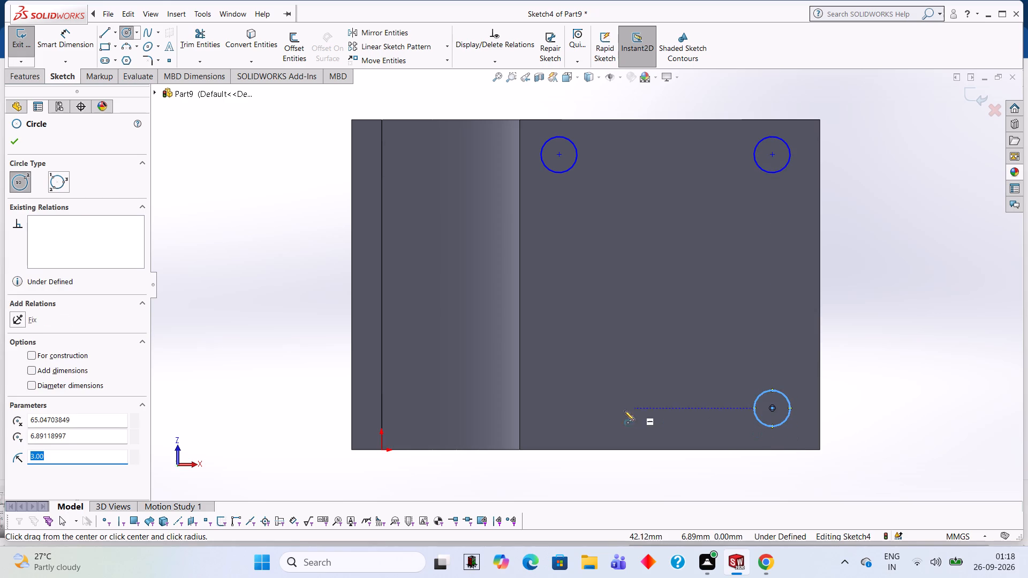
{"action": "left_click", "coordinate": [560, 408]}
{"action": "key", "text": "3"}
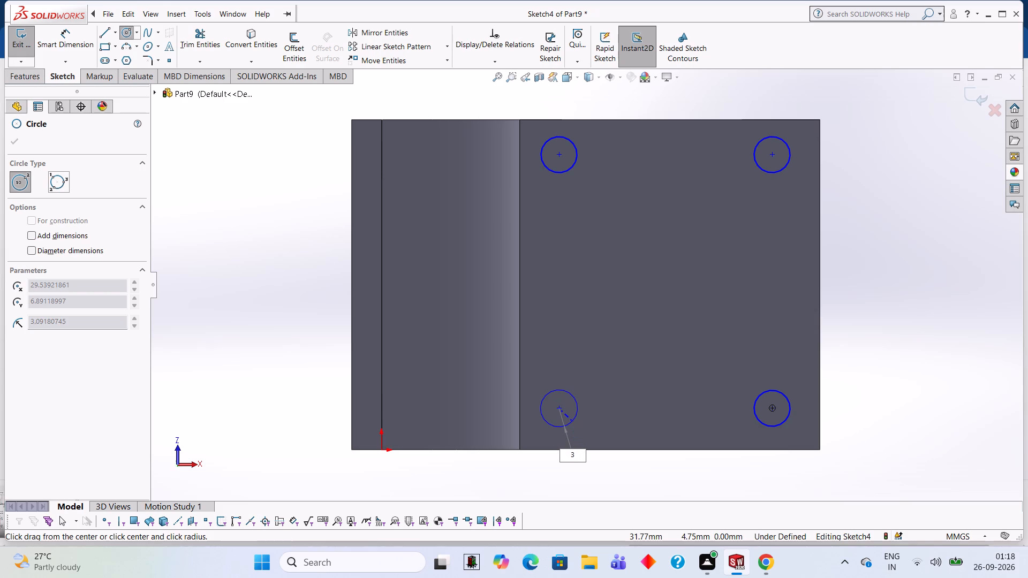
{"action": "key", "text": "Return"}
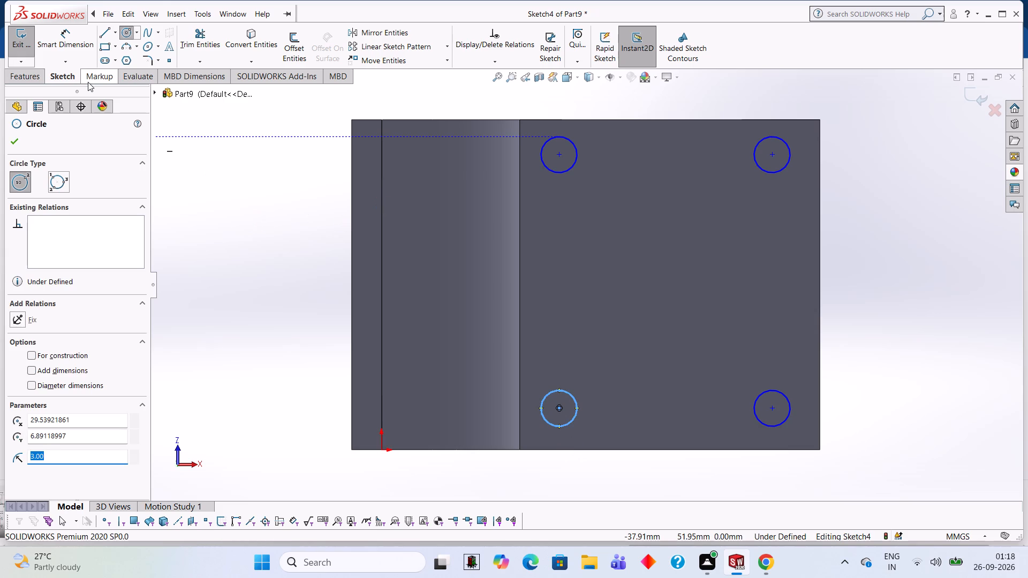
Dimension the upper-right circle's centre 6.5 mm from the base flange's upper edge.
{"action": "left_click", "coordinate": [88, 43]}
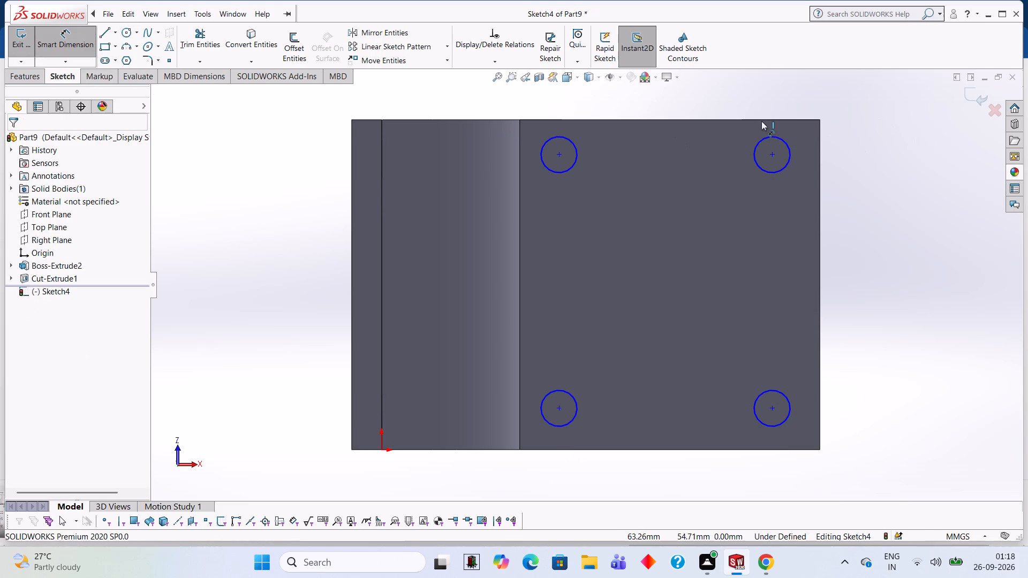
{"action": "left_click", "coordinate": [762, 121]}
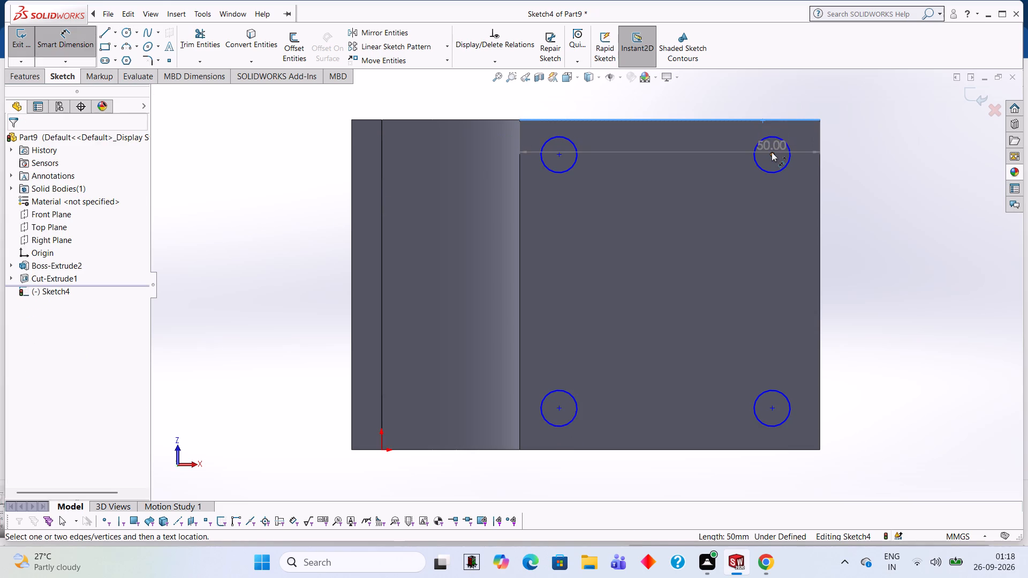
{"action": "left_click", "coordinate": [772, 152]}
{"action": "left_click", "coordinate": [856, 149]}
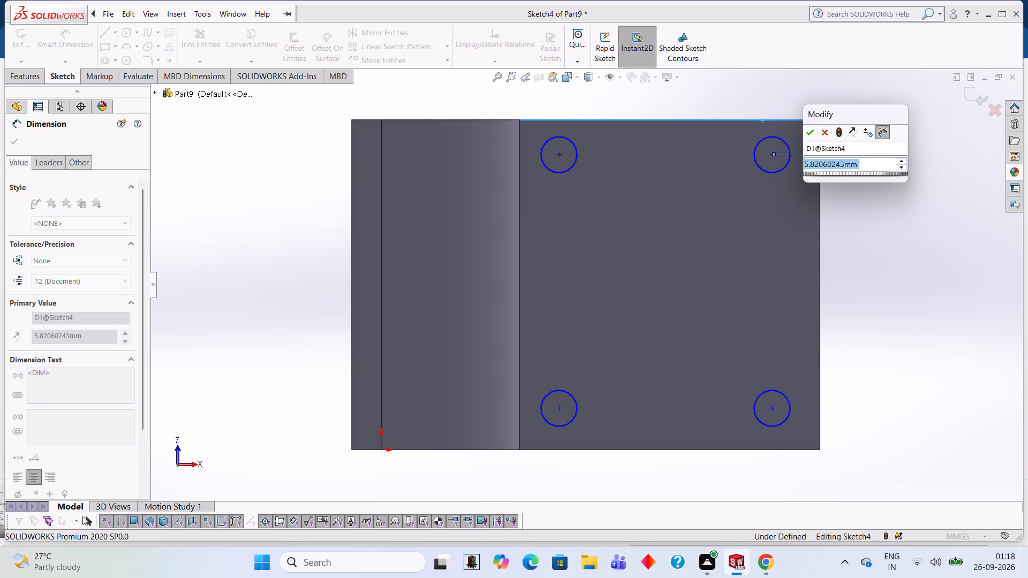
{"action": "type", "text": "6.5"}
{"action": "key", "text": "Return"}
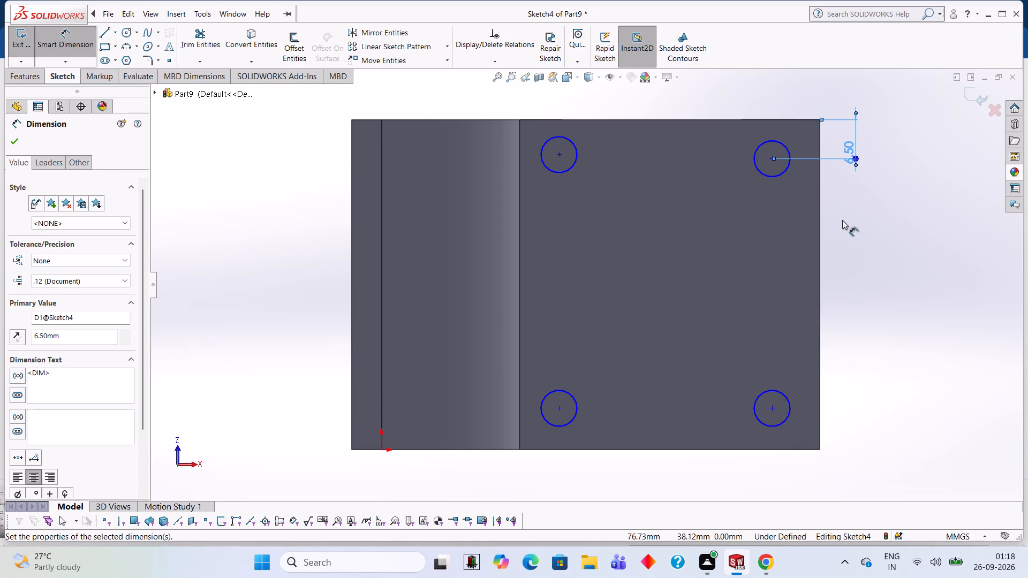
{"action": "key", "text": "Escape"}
Undo the base flange circles, the vertical flange's hole cut and circle sketch, and the extrusion, back to editing the bend's profile sketch.
{"action": "key", "text": "ctrl+z"}
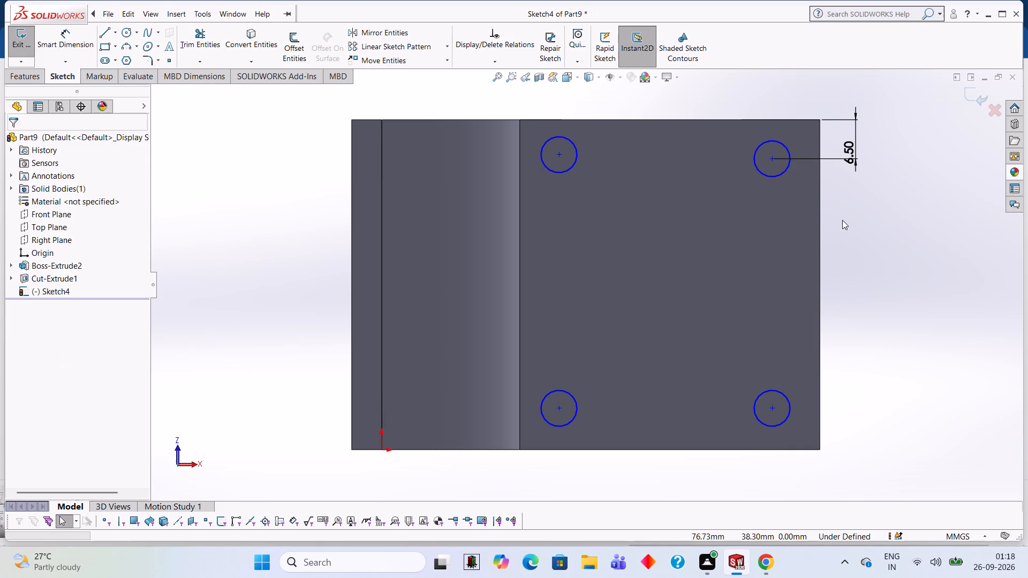
{"action": "key", "text": "ctrl+z"}
{"action": "key", "text": "ctrl+z"}
{"action": "key", "text": "ctrl+z"}
{"action": "key", "text": "ctrl+z"}
{"action": "key", "text": "ctrl+z"}
{"action": "key", "text": "ctrl+z"}
{"action": "key", "text": "ctrl+z"}
{"action": "key", "text": "ctrl+z"}
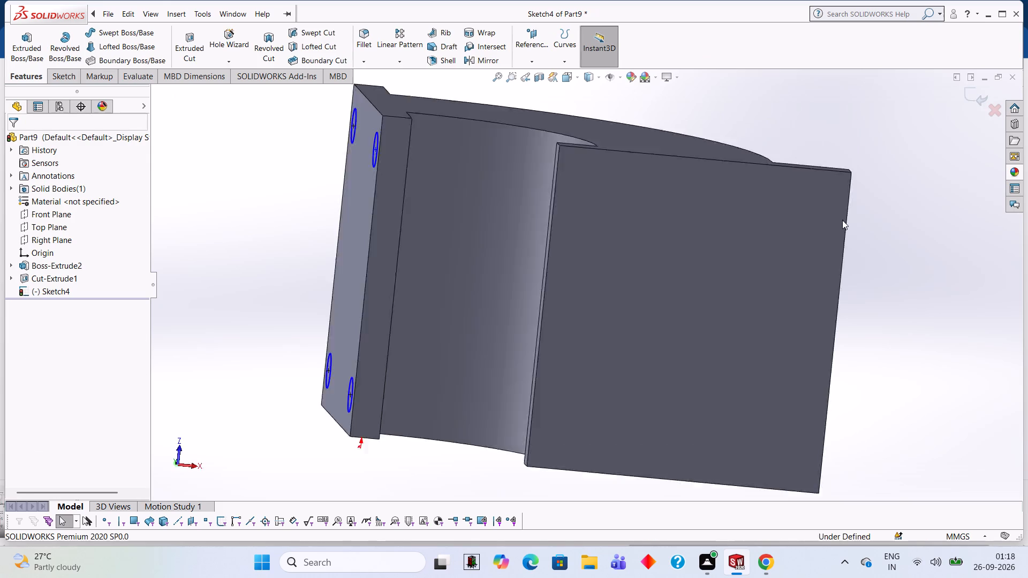
{"action": "key", "text": "ctrl+z"}
{"action": "key", "text": "ctrl+z"}
{"action": "key", "text": "ctrl+z"}
{"action": "key", "text": "ctrl+z"}
{"action": "key", "text": "ctrl+z"}
{"action": "key", "text": "ctrl+z"}
{"action": "key", "text": "ctrl+z"}
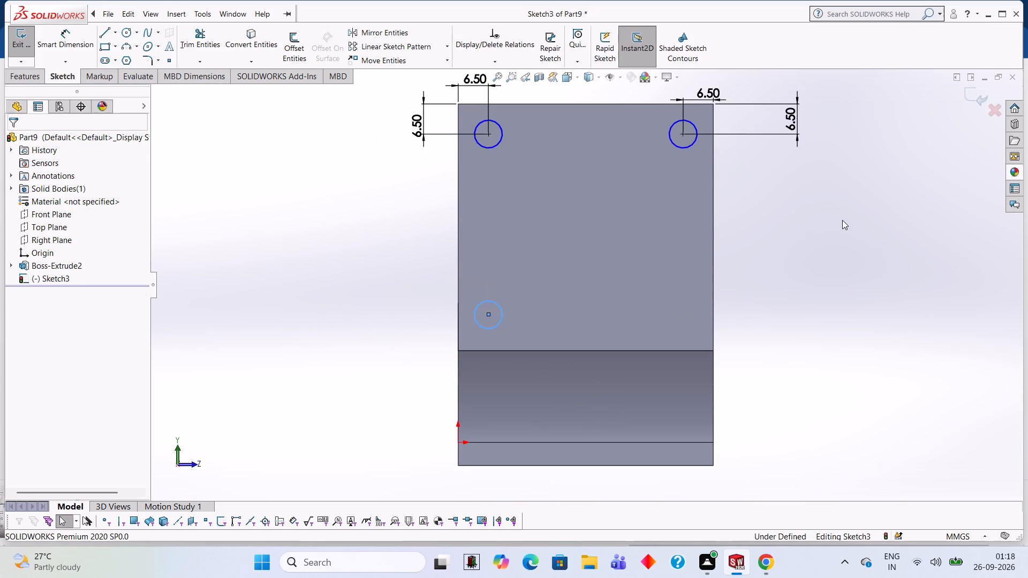
{"action": "key", "text": "ctrl+z"}
{"action": "key", "text": "ctrl+z"}
{"action": "key", "text": "ctrl+z"}
{"action": "key", "text": "ctrl+z"}
{"action": "key", "text": "ctrl+z"}
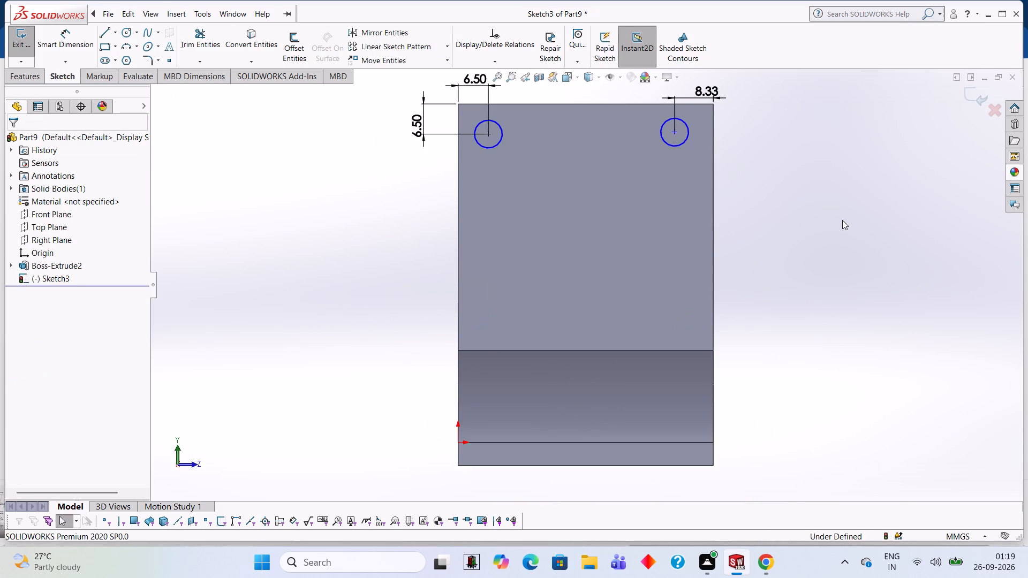
{"action": "key", "text": "ctrl+z"}
{"action": "key", "text": "ctrl+z"}
{"action": "key", "text": "ctrl+z"}
{"action": "key", "text": "ctrl+z"}
{"action": "key", "text": "ctrl+z"}
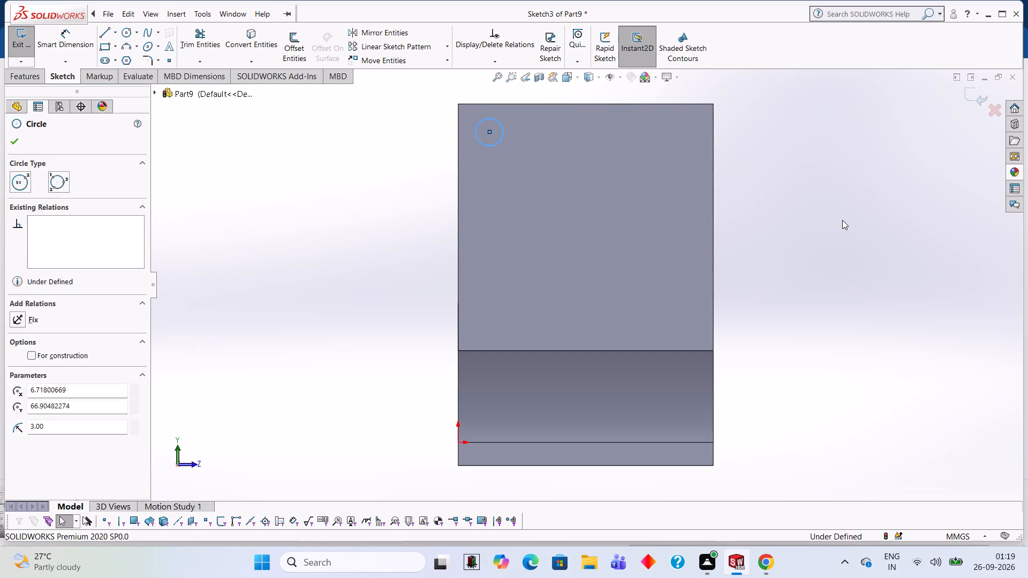
{"action": "key", "text": "ctrl+z"}
{"action": "key", "text": "ctrl+z"}
{"action": "key", "text": "ctrl+z"}
{"action": "key", "text": "ctrl+z"}
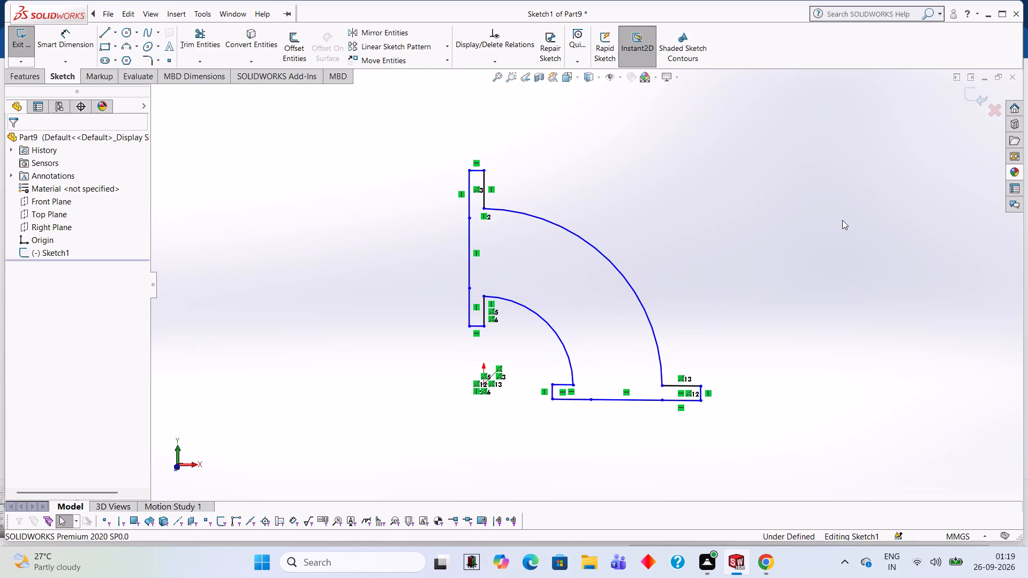
Undo the latest edits in the profile sketch, back to two pairs of concentric arcs joining the flanges.
{"action": "key", "text": "ctrl+z"}
{"action": "key", "text": "ctrl+z"}
{"action": "key", "text": "ctrl+z"}
{"action": "key", "text": "ctrl+z"}
{"action": "key", "text": "ctrl+z"}
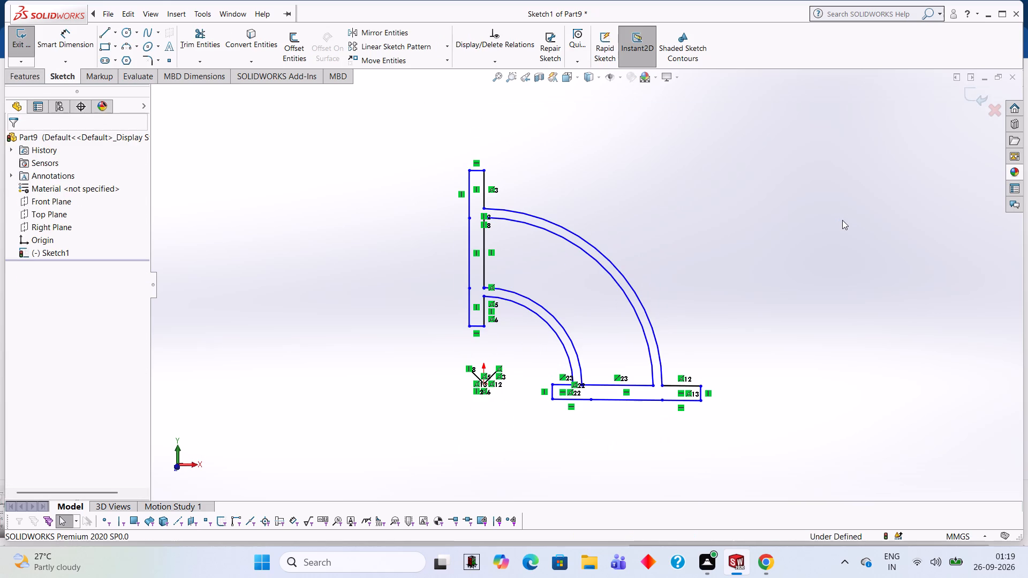
{"action": "key", "text": "ctrl+z"}
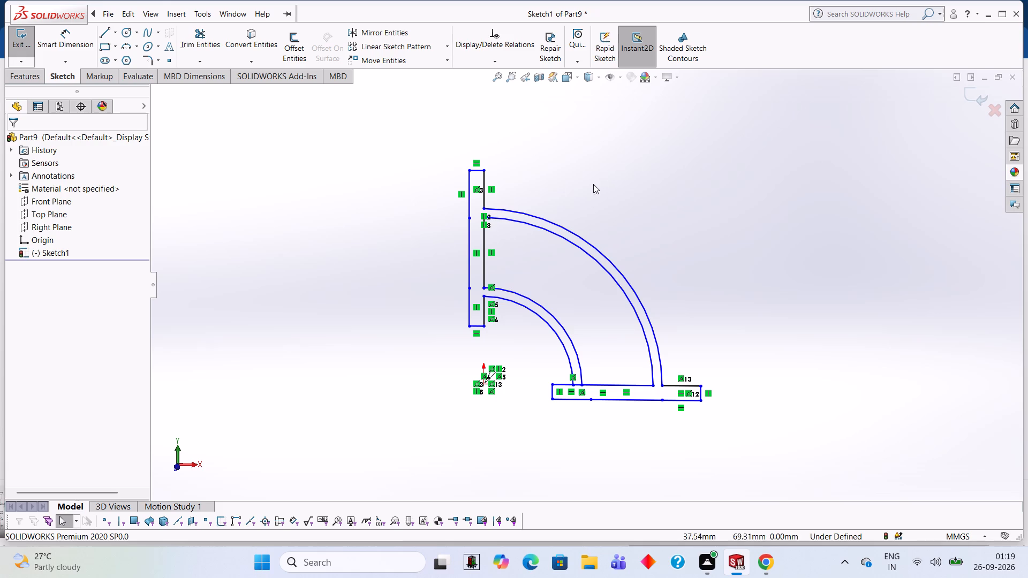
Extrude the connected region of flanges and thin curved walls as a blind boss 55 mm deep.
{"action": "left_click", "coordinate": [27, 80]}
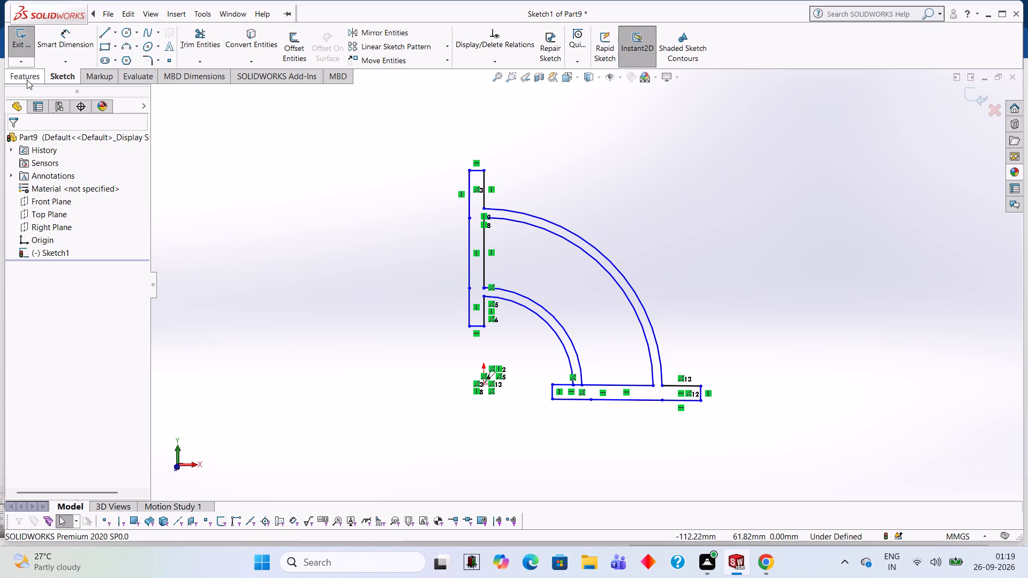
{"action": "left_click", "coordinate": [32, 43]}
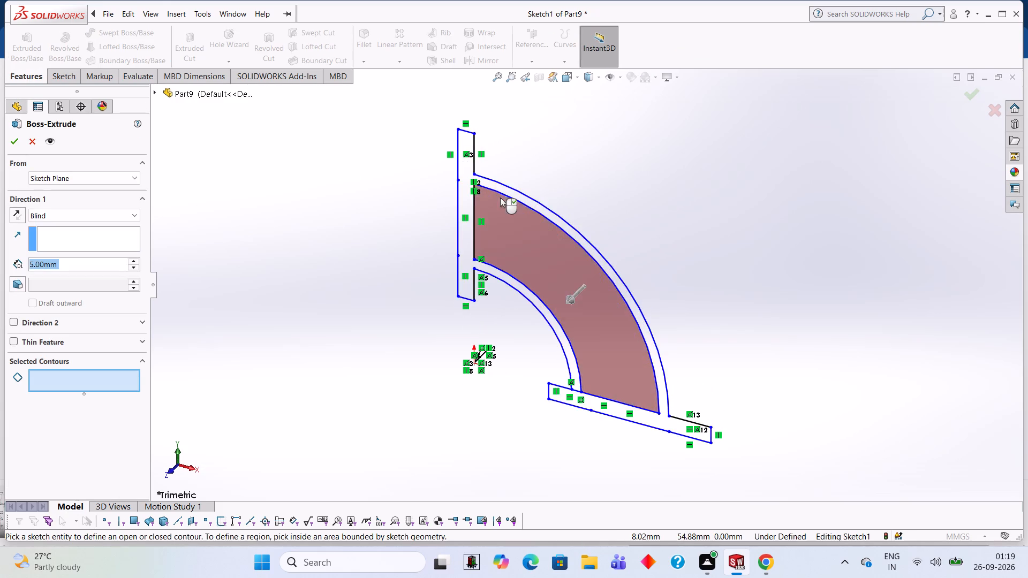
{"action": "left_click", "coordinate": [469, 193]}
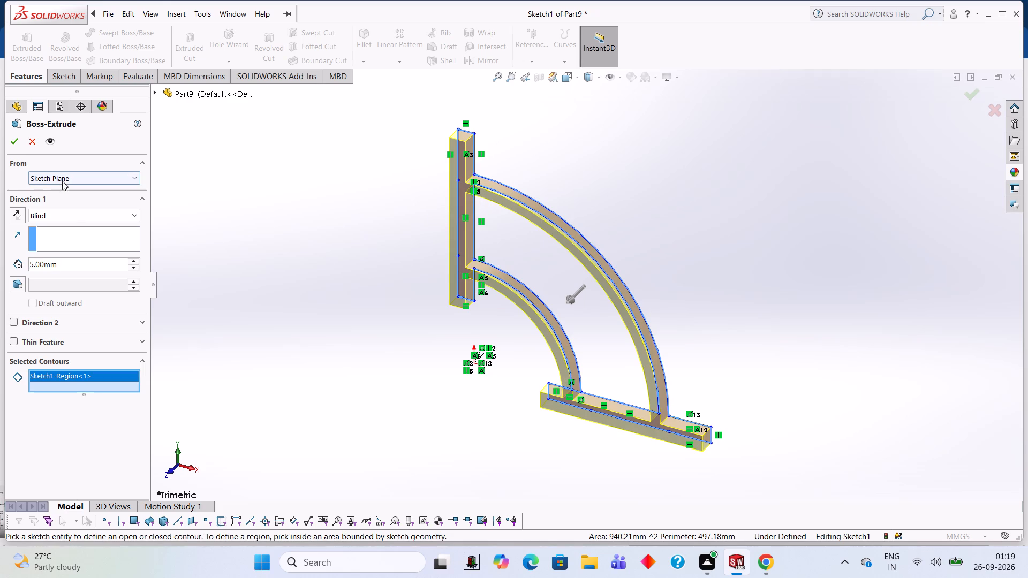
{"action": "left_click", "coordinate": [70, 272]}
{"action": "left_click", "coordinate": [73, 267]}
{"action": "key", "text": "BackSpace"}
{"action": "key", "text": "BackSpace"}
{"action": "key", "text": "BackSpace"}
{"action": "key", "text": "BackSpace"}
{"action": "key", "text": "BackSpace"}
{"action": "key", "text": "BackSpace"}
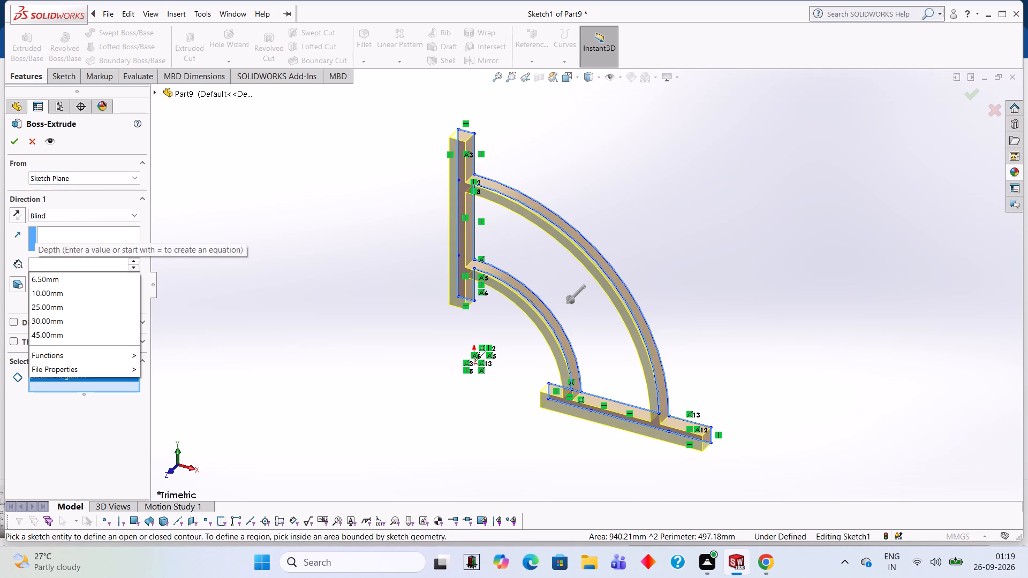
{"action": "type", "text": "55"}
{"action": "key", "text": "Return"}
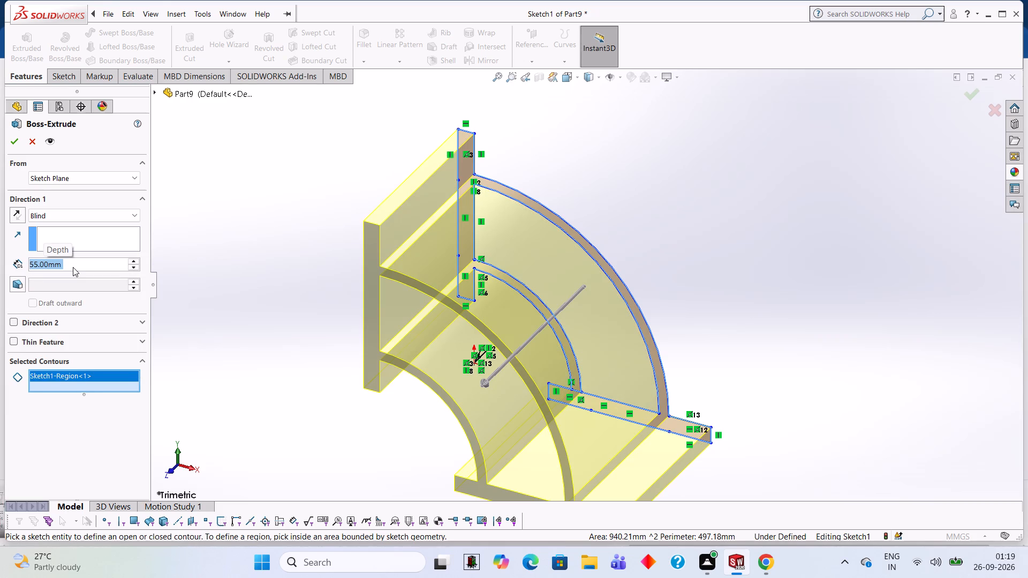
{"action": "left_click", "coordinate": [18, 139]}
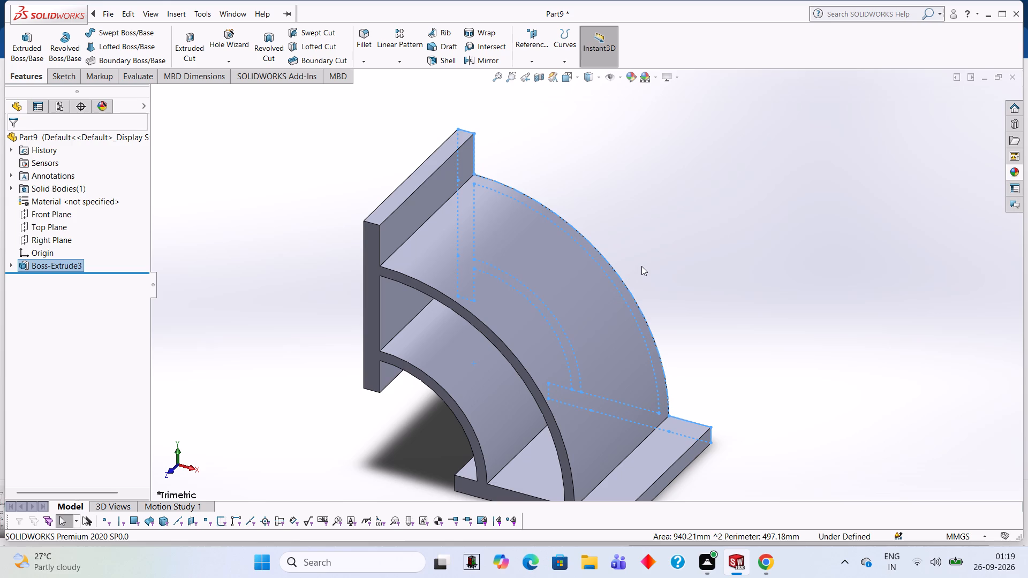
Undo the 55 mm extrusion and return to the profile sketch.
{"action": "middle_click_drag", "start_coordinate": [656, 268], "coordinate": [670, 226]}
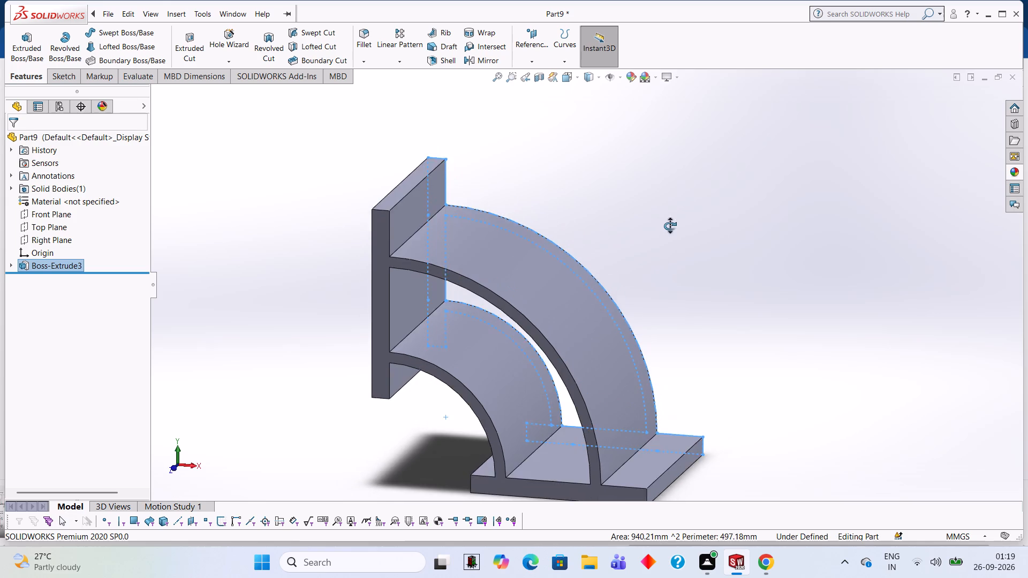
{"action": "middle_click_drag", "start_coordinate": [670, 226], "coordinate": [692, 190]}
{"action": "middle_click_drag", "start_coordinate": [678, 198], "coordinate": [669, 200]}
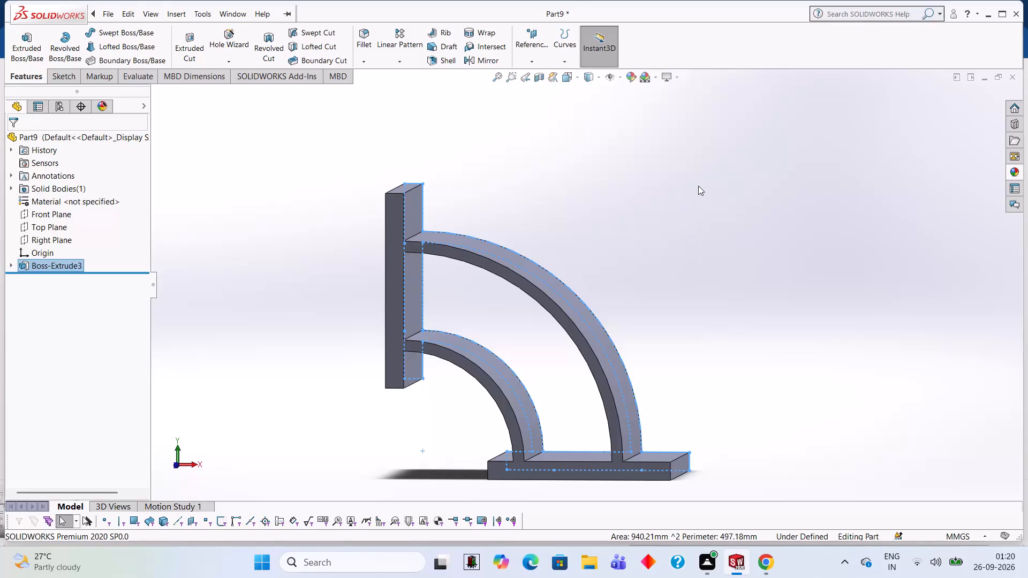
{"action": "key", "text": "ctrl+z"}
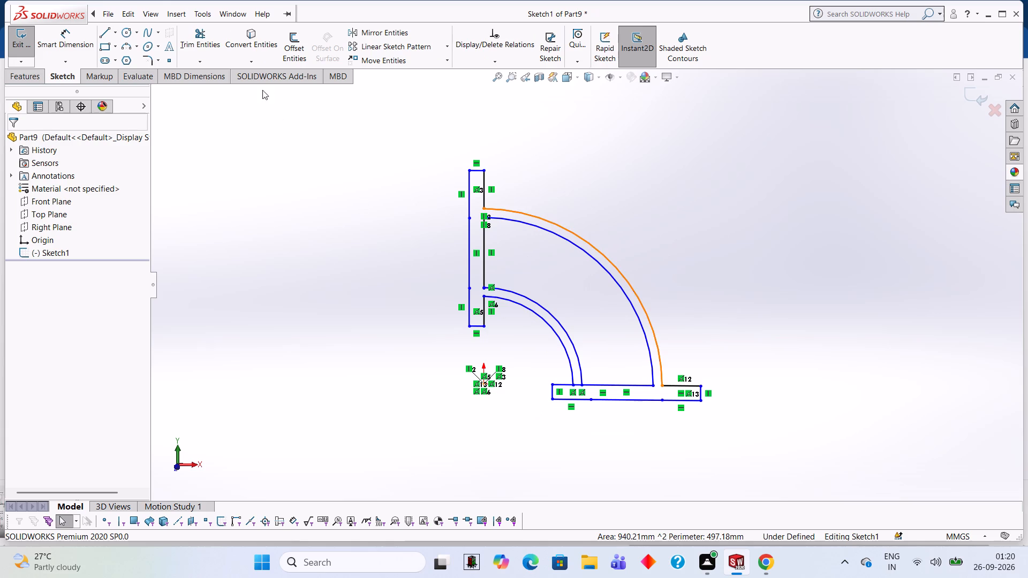
Trim away the short piece of the base flange's upper line between the two inner concentric arcs.
{"action": "left_click", "coordinate": [210, 52]}
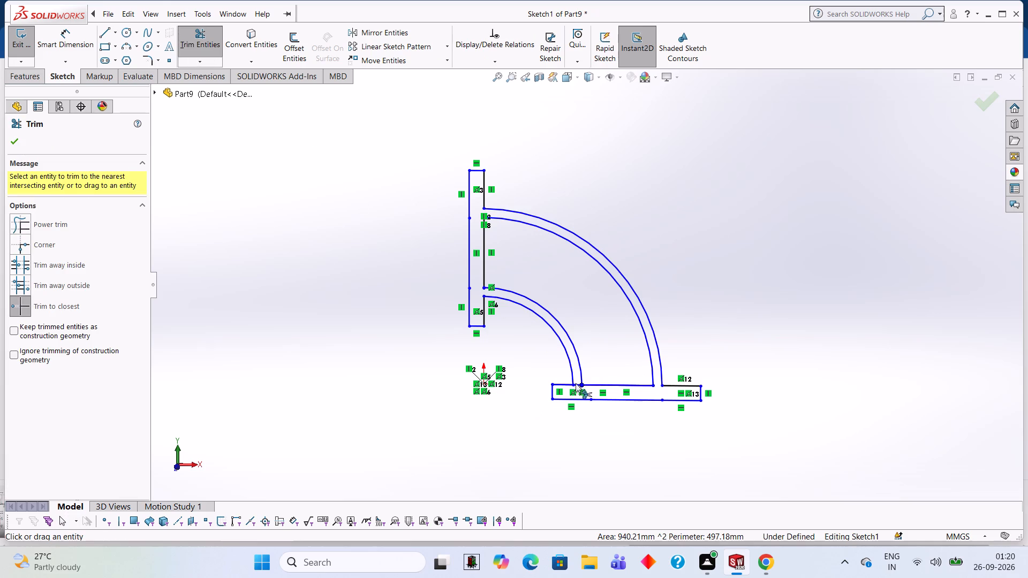
{"action": "left_click", "coordinate": [576, 383]}
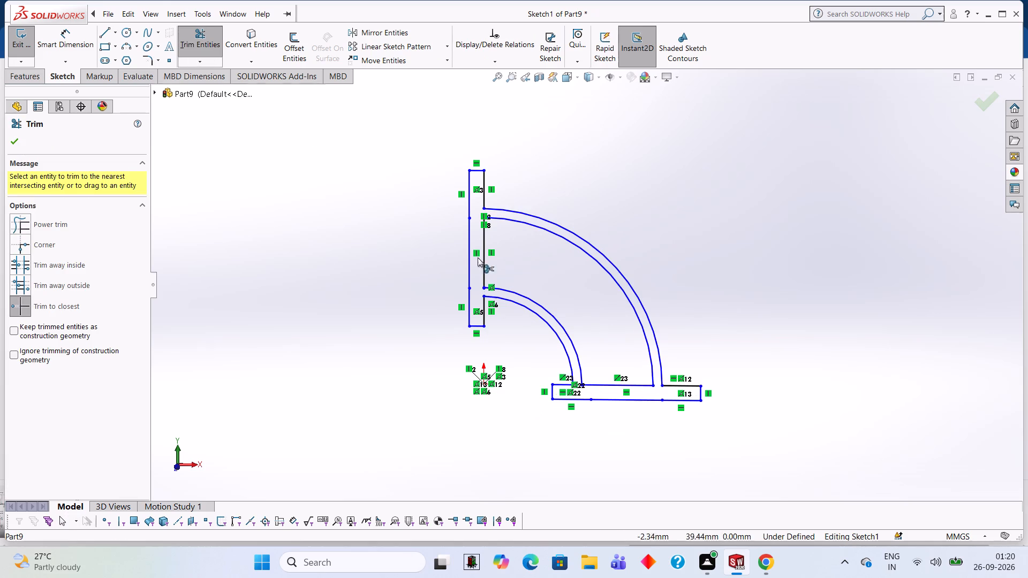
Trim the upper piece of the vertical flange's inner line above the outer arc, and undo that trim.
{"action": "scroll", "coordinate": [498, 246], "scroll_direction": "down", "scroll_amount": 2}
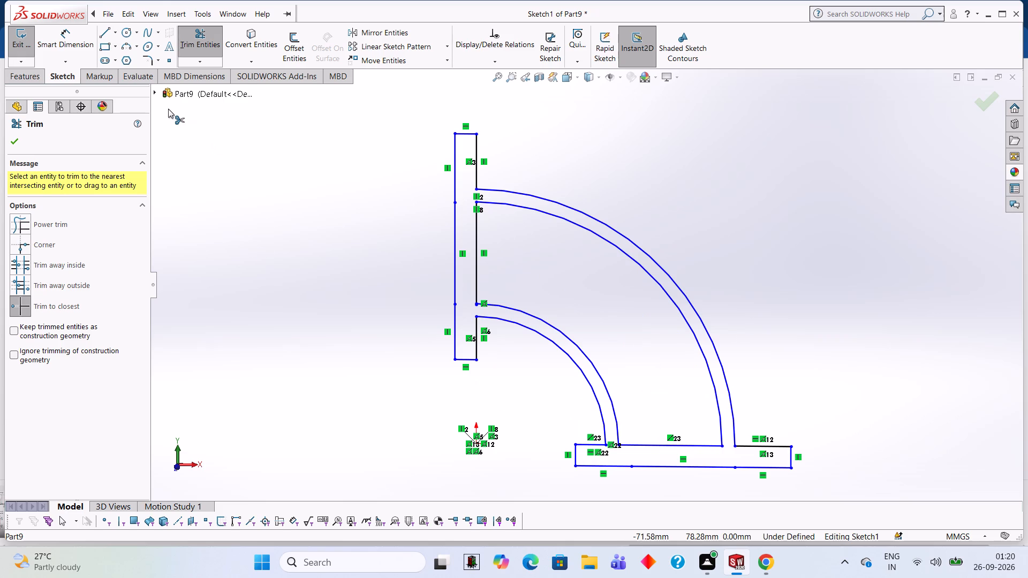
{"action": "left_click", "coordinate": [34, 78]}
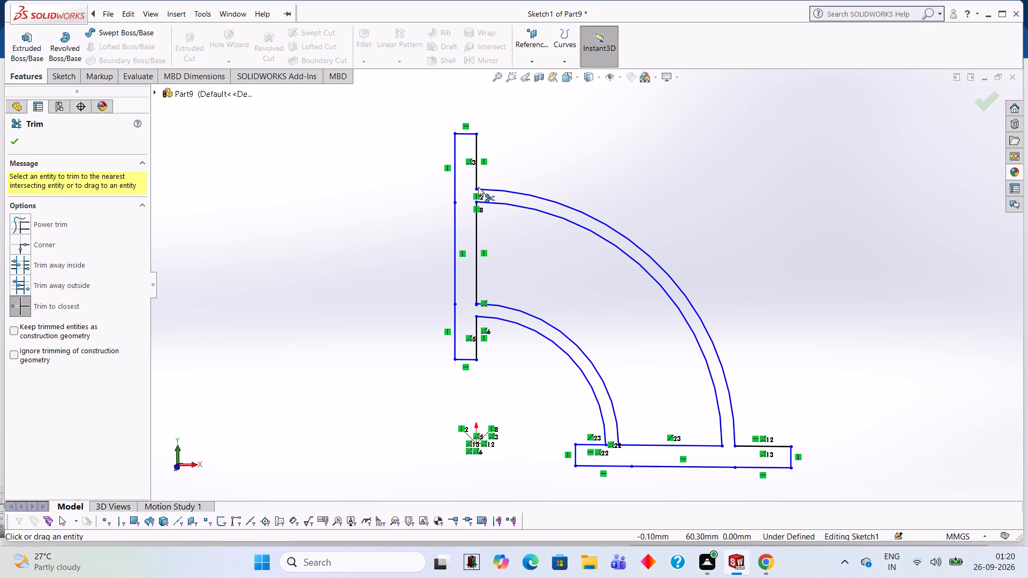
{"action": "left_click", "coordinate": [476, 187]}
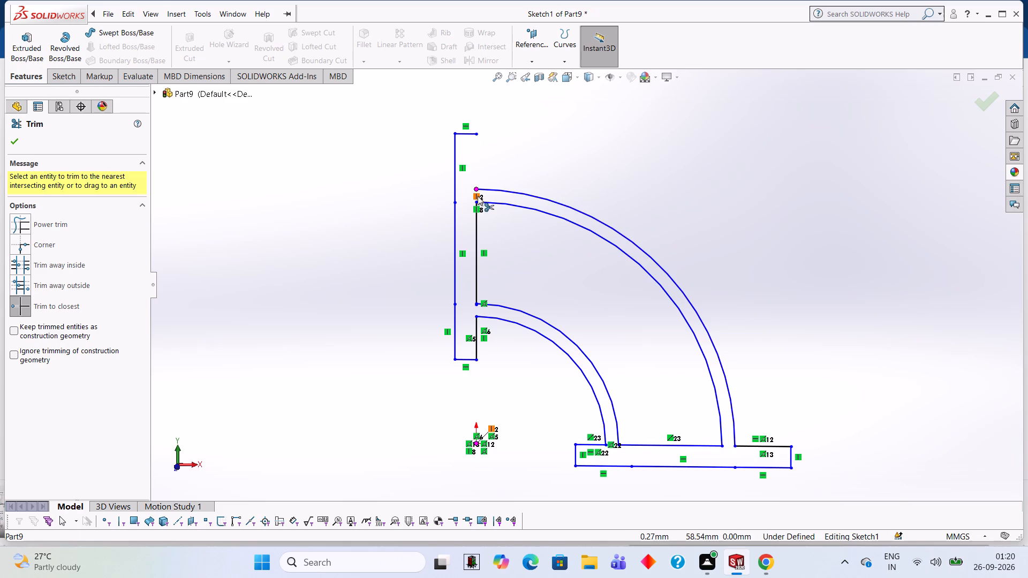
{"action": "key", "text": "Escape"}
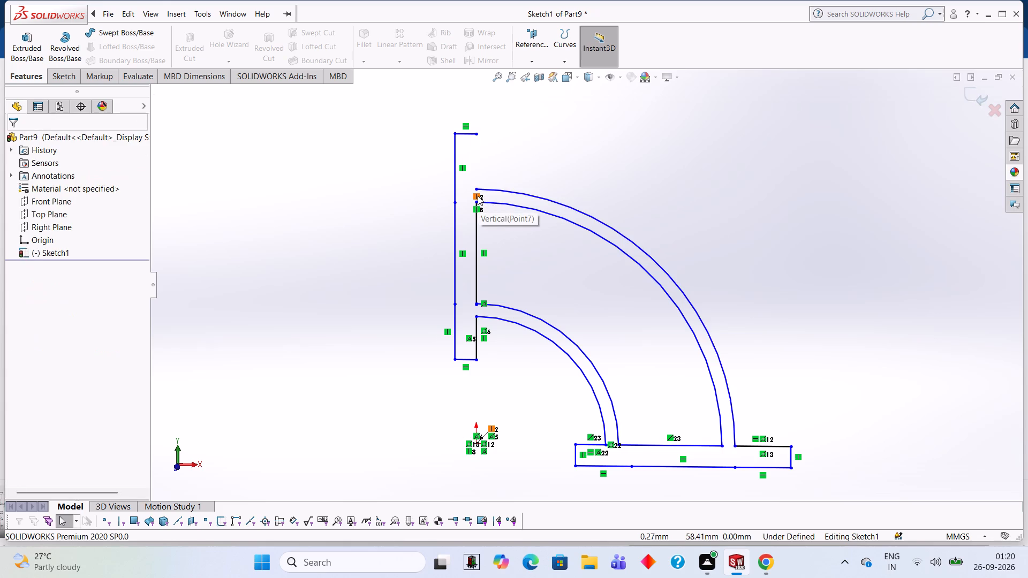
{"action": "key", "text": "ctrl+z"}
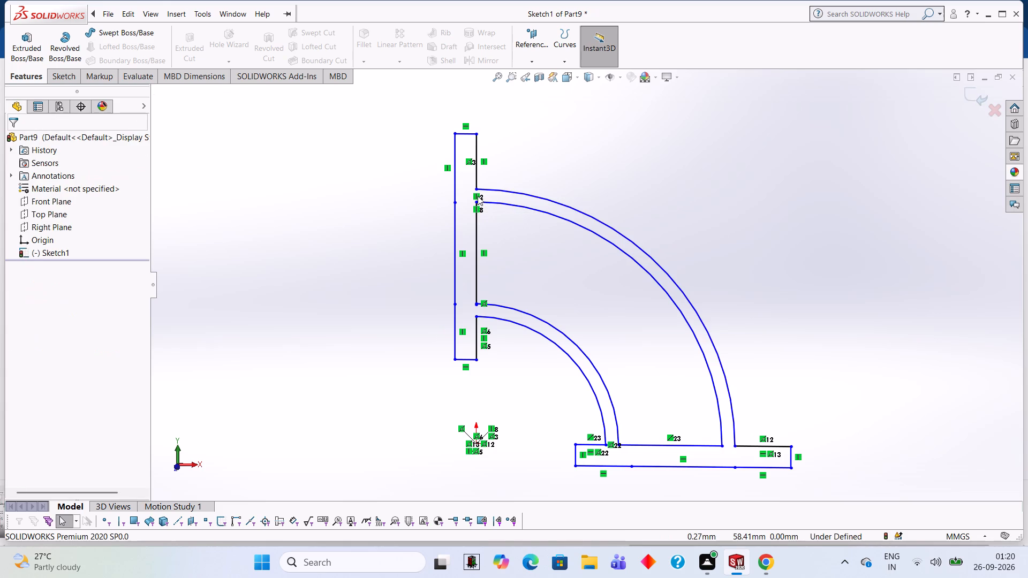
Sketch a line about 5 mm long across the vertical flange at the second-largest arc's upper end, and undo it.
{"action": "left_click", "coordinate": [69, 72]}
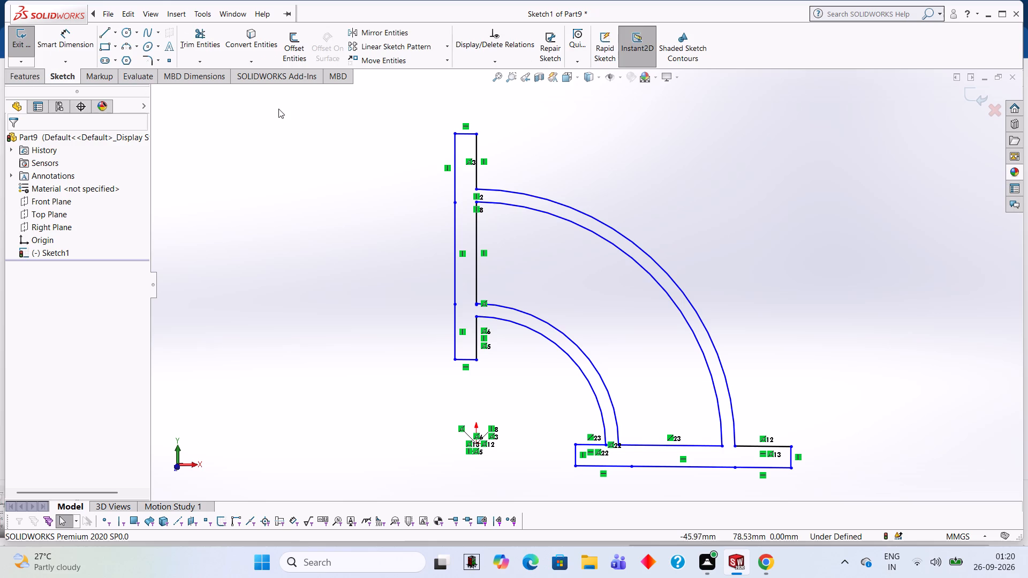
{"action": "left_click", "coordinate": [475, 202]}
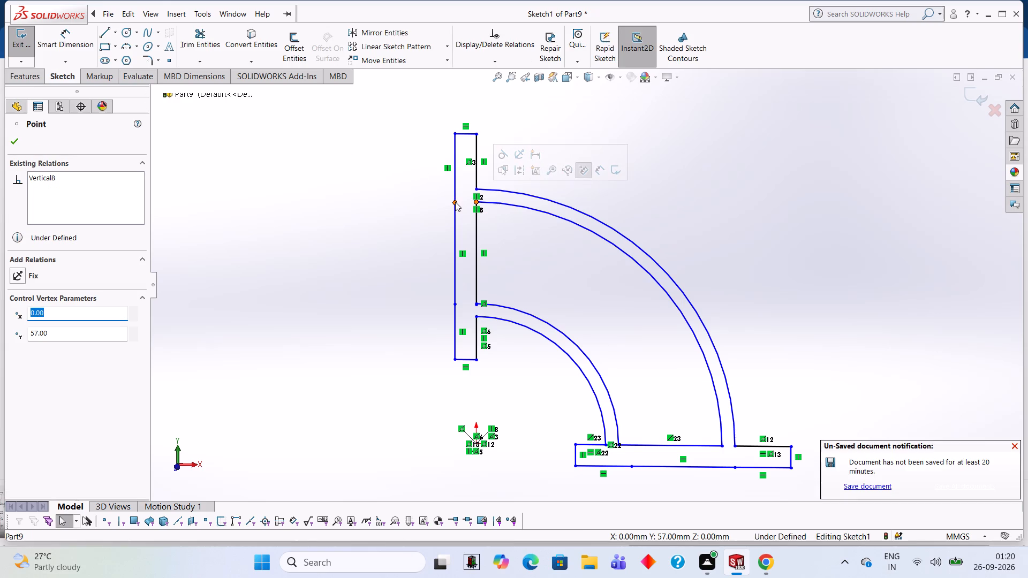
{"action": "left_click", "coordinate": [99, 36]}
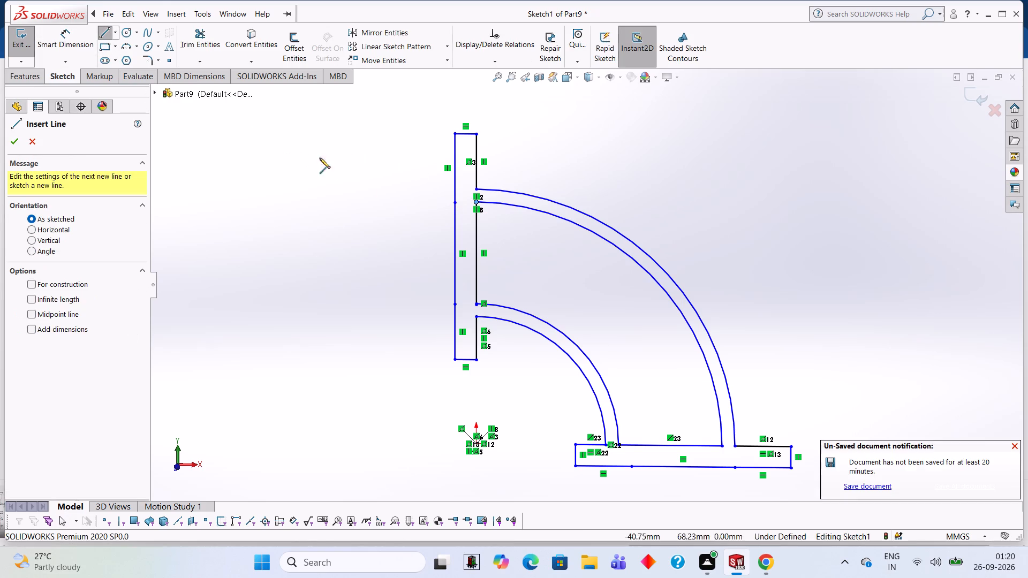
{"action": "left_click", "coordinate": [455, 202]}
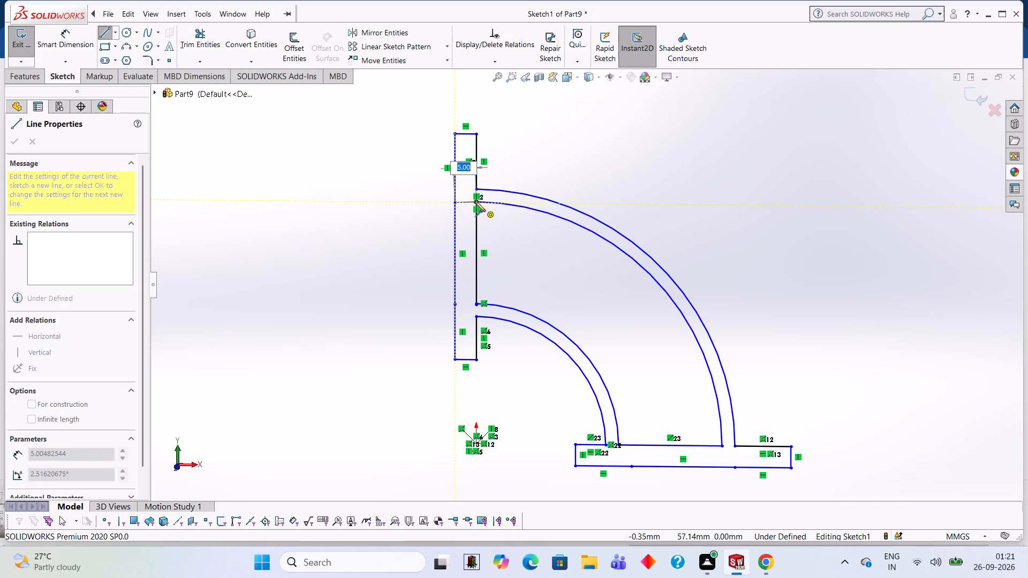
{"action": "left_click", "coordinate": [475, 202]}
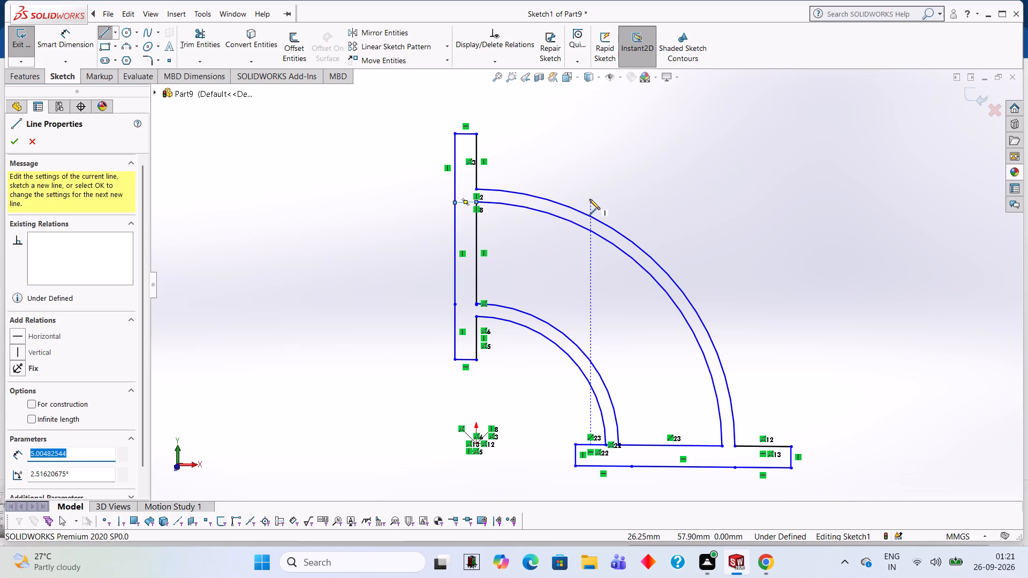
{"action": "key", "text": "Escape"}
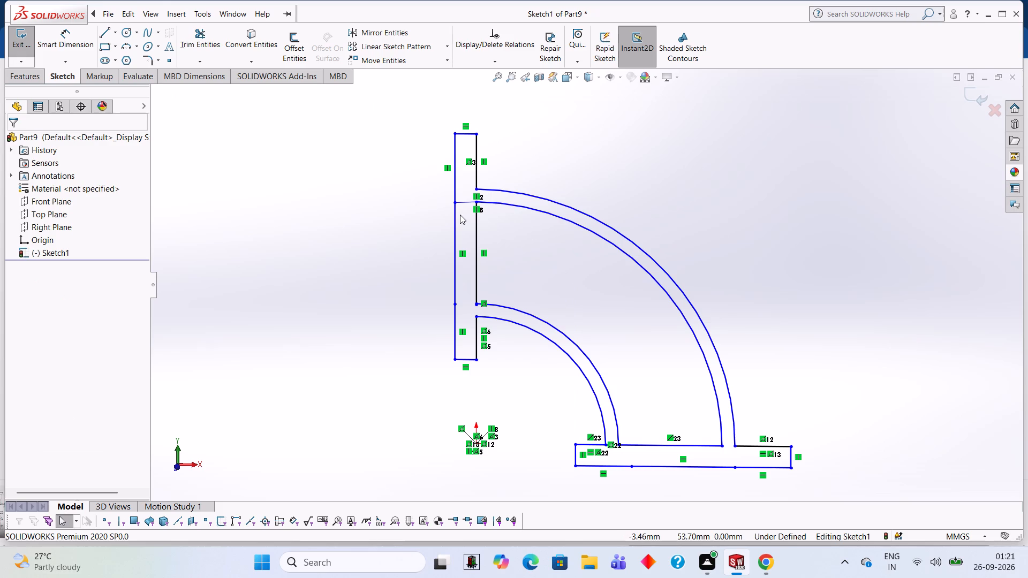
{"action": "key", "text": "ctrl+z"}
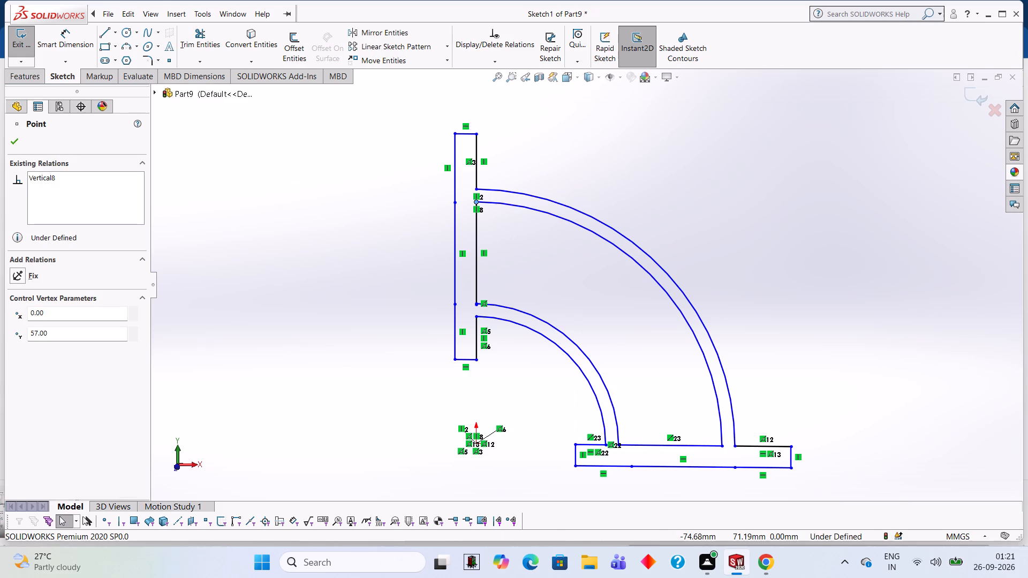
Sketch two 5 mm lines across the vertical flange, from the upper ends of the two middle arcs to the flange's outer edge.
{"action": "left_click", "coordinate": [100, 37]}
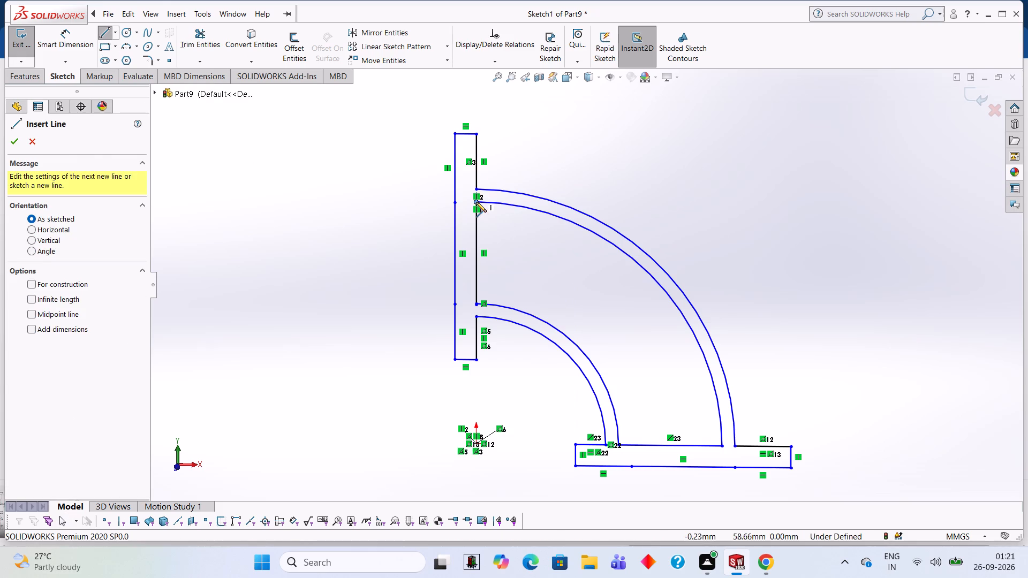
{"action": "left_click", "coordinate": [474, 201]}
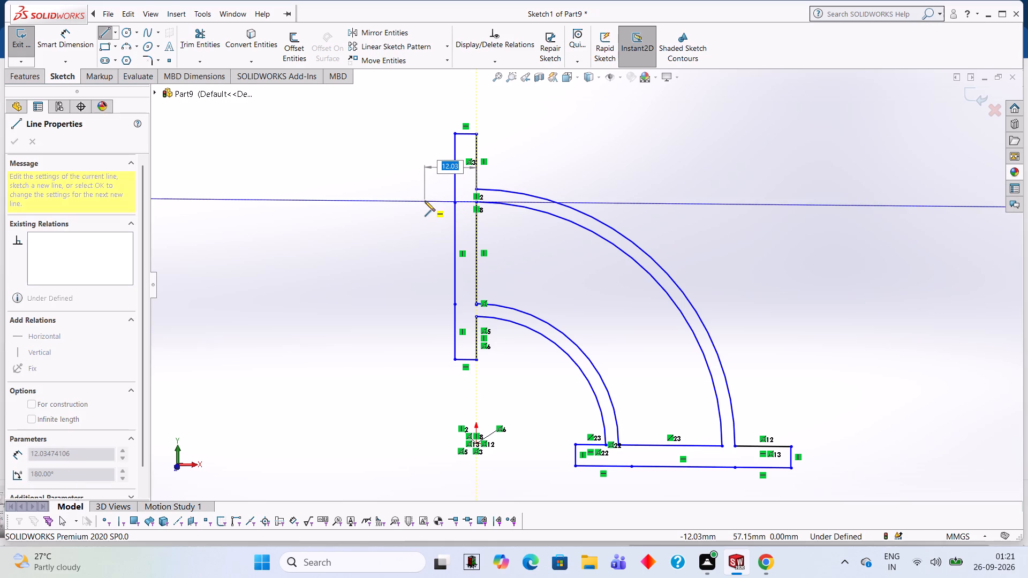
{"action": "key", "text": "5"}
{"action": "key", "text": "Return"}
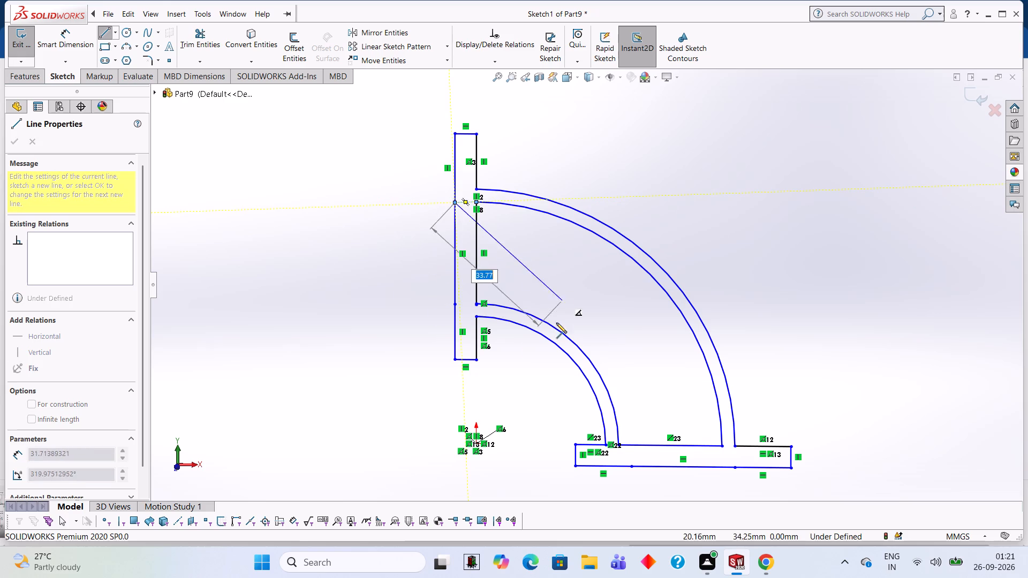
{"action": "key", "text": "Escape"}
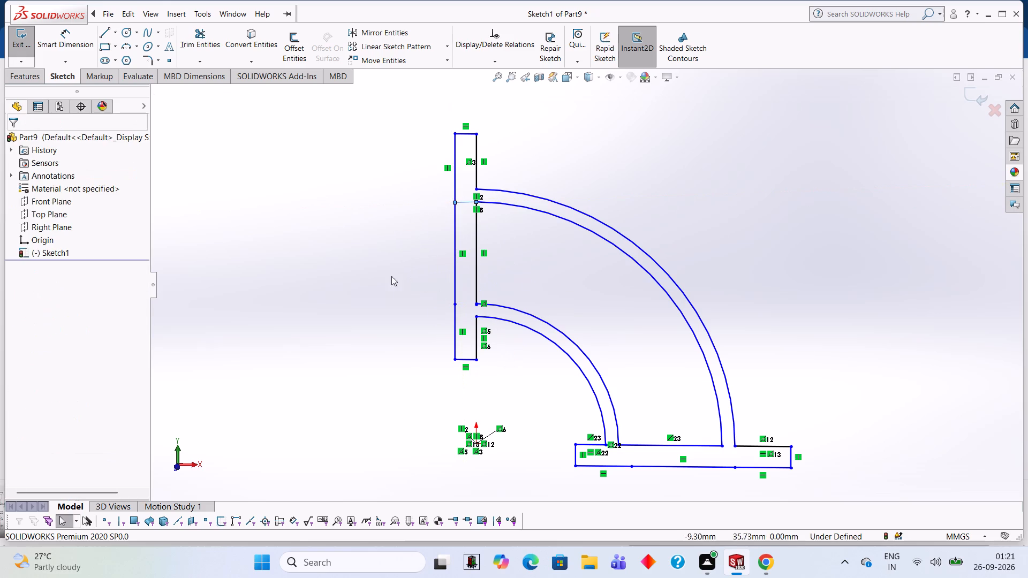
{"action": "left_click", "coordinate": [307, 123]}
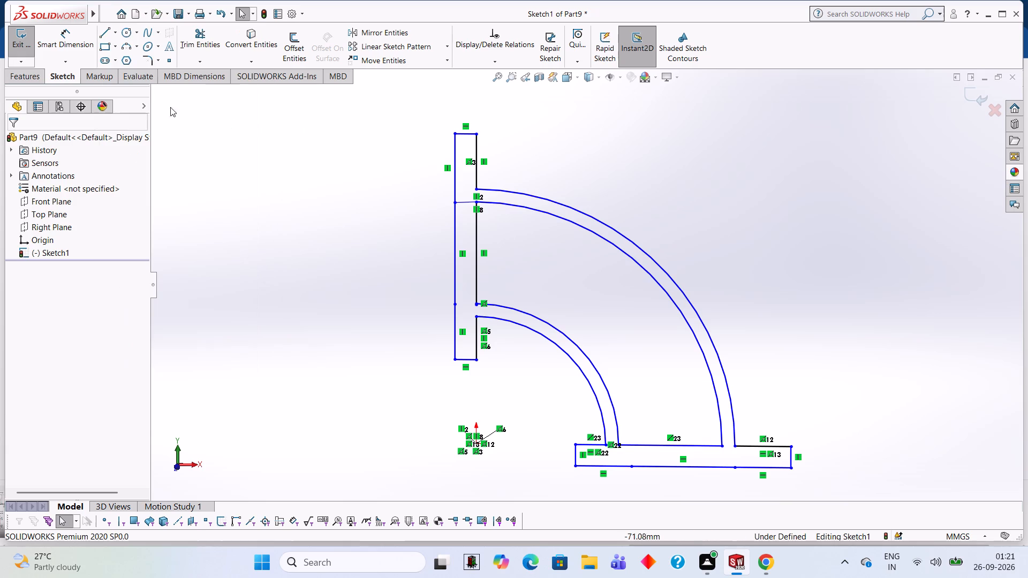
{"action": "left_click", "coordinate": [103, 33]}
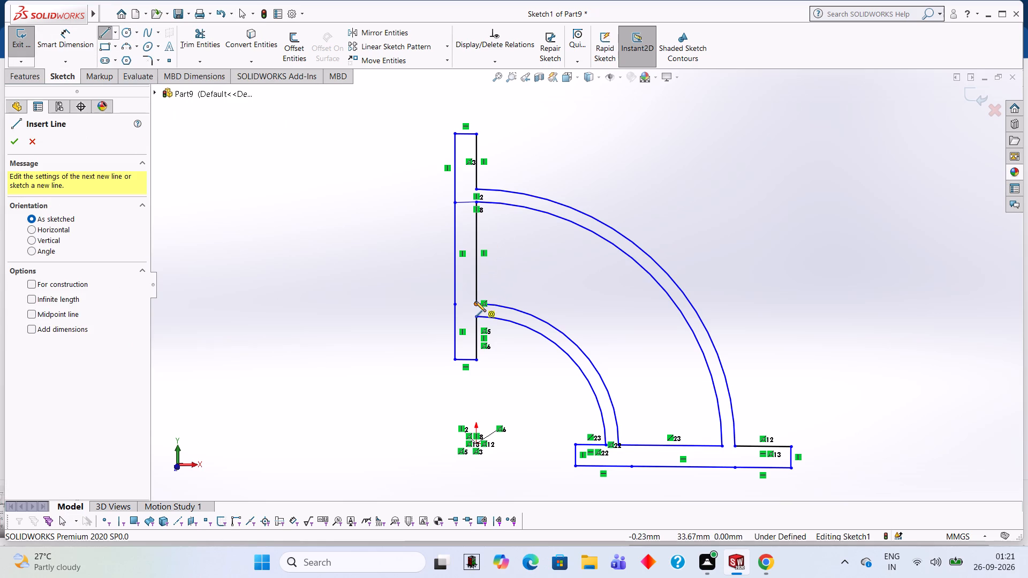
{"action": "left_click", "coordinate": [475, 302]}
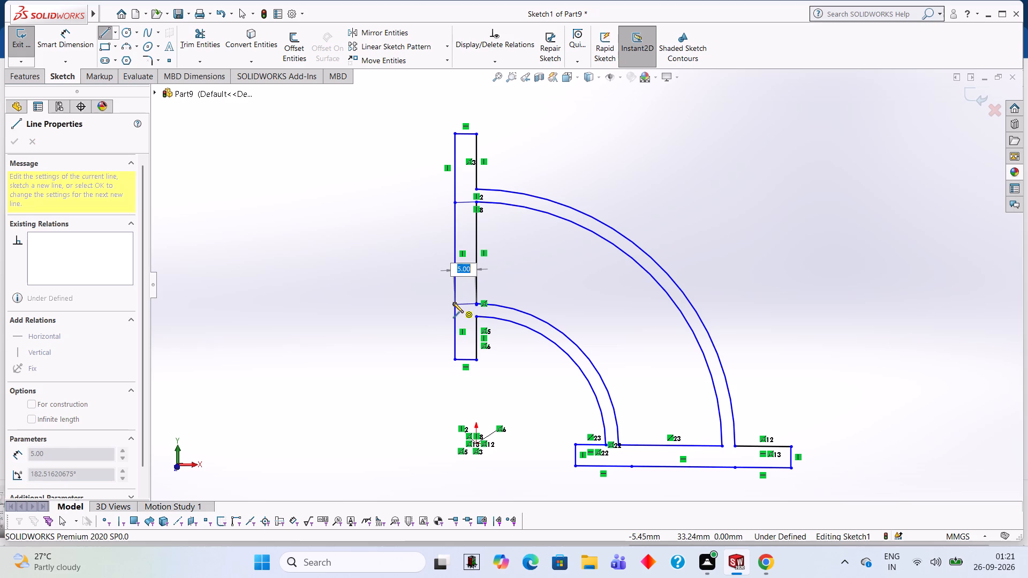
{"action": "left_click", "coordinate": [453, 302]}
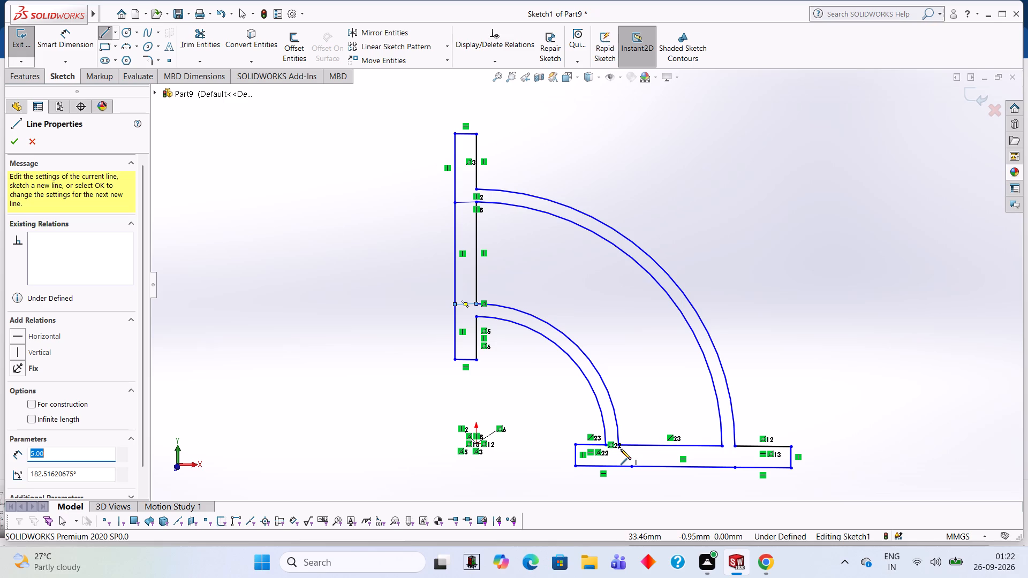
Trim away all lines of the base flange, leaving the lower ends of the four concentric arcs open.
{"action": "left_click", "coordinate": [188, 47]}
{"action": "left_click", "coordinate": [753, 444]}
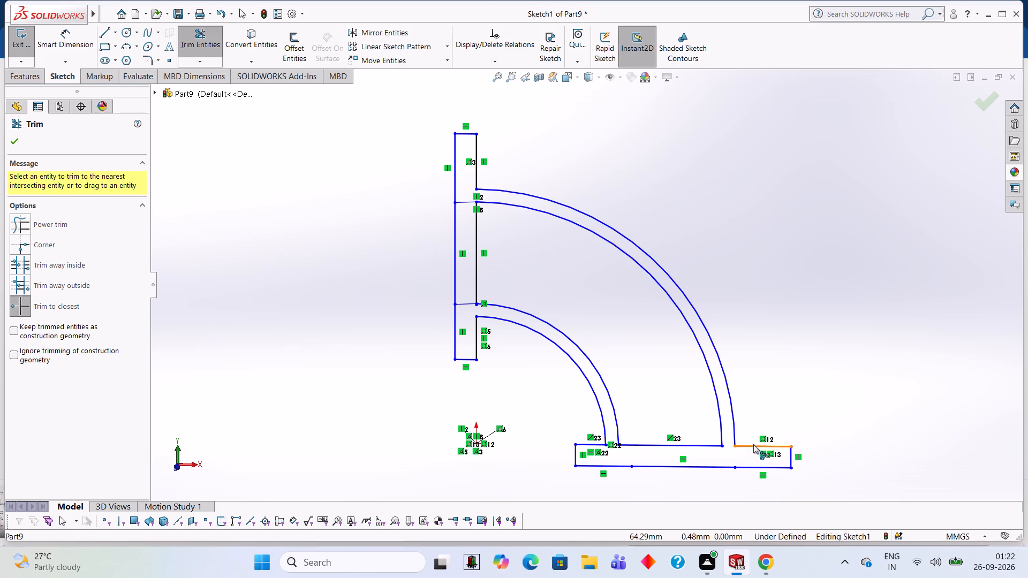
{"action": "left_click", "coordinate": [793, 455]}
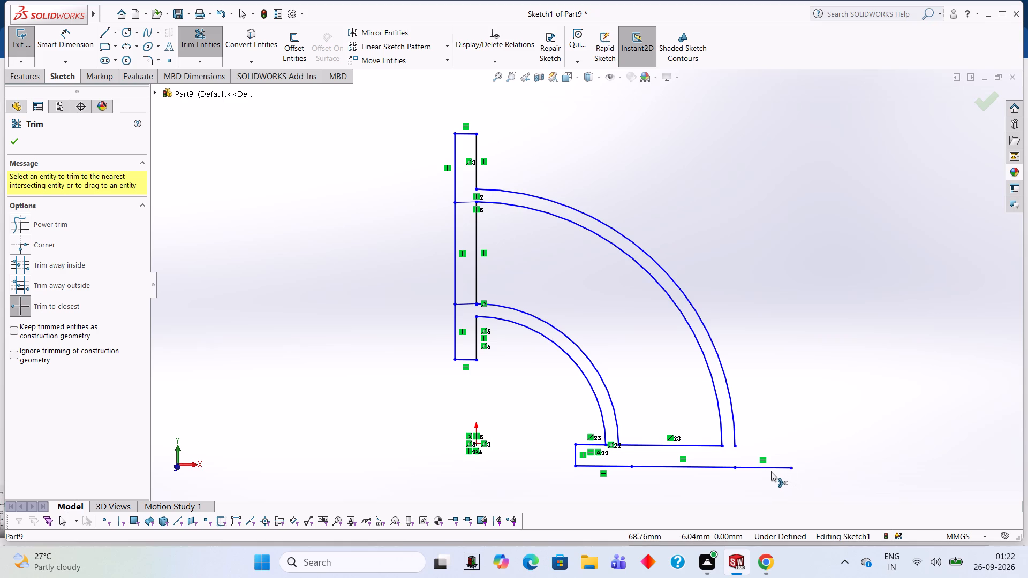
{"action": "left_click", "coordinate": [768, 470]}
{"action": "left_click", "coordinate": [714, 466]}
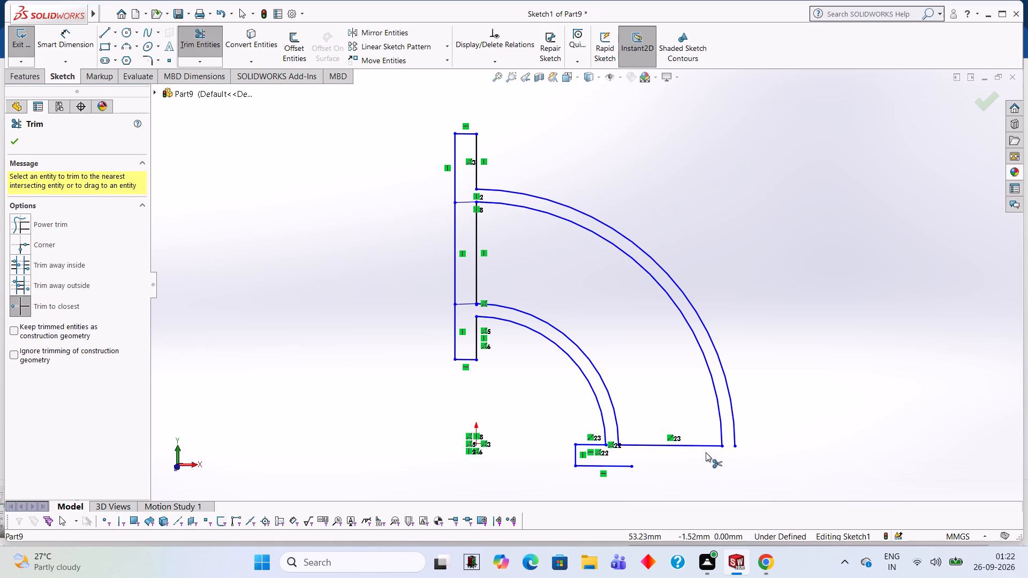
{"action": "left_click", "coordinate": [698, 448]}
{"action": "left_click", "coordinate": [591, 445]}
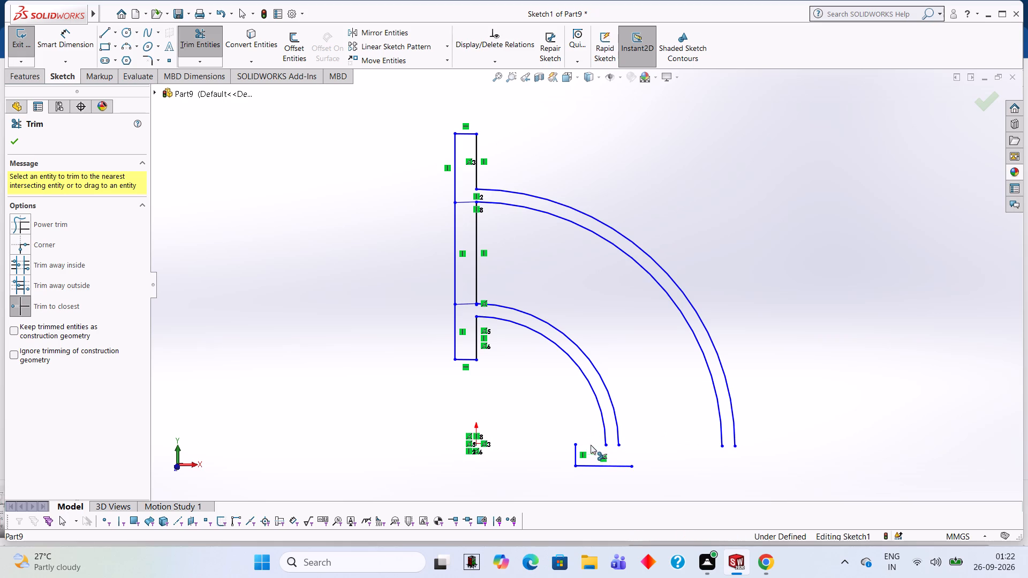
{"action": "left_click", "coordinate": [589, 465]}
{"action": "left_click", "coordinate": [576, 458]}
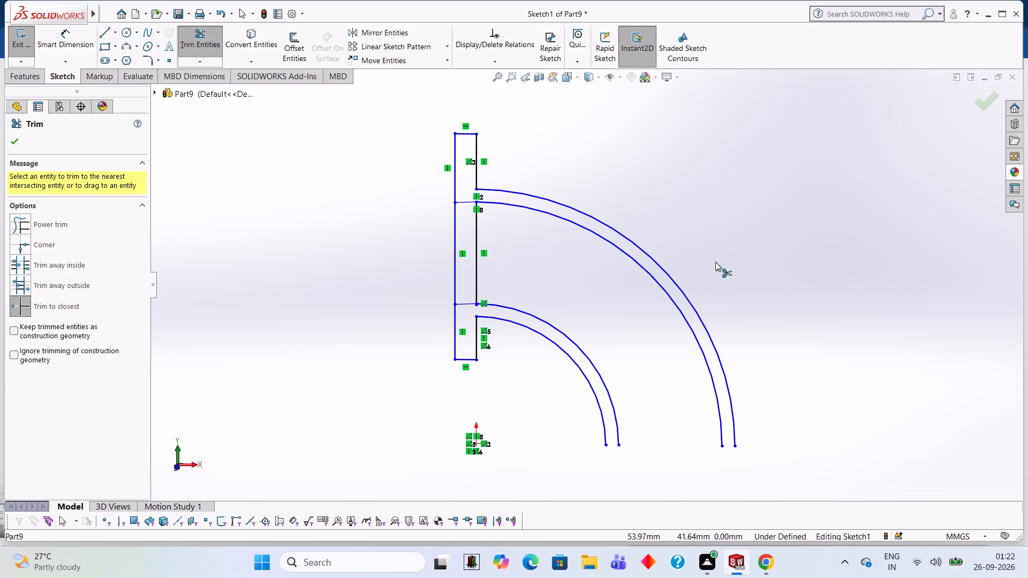
Trim away all lines of the vertical flange, including its two cross lines, leaving only the four concentric arcs.
{"action": "scroll", "coordinate": [413, 194], "scroll_direction": "down", "scroll_amount": 4}
{"action": "scroll", "coordinate": [548, 234], "scroll_direction": "down", "scroll_amount": 2}
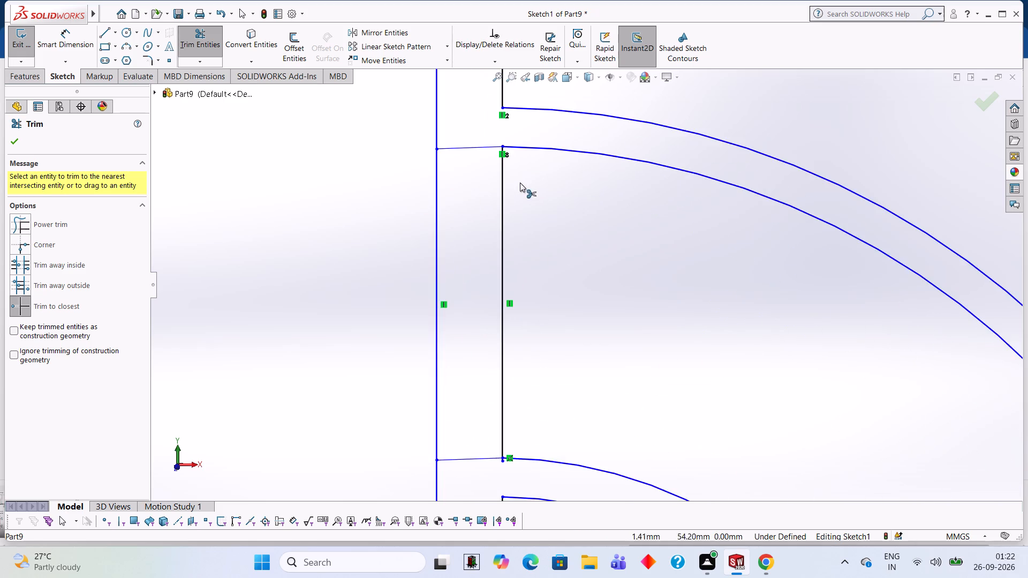
{"action": "scroll", "coordinate": [513, 173], "scroll_direction": "down", "scroll_amount": 4}
{"action": "scroll", "coordinate": [500, 158], "scroll_direction": "up", "scroll_amount": 7}
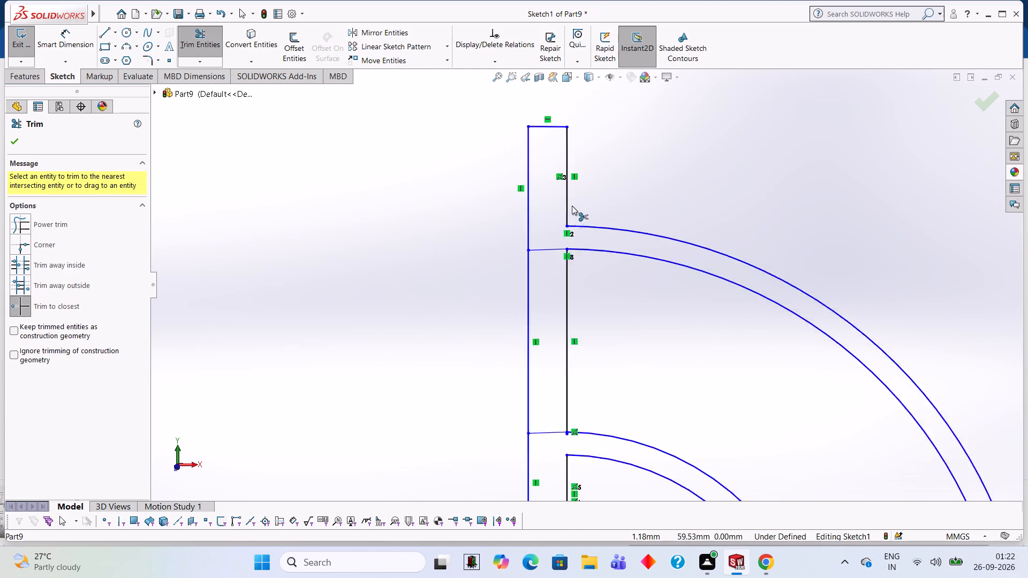
{"action": "scroll", "coordinate": [572, 206], "scroll_direction": "up", "scroll_amount": 1}
{"action": "scroll", "coordinate": [654, 279], "scroll_direction": "up", "scroll_amount": 2}
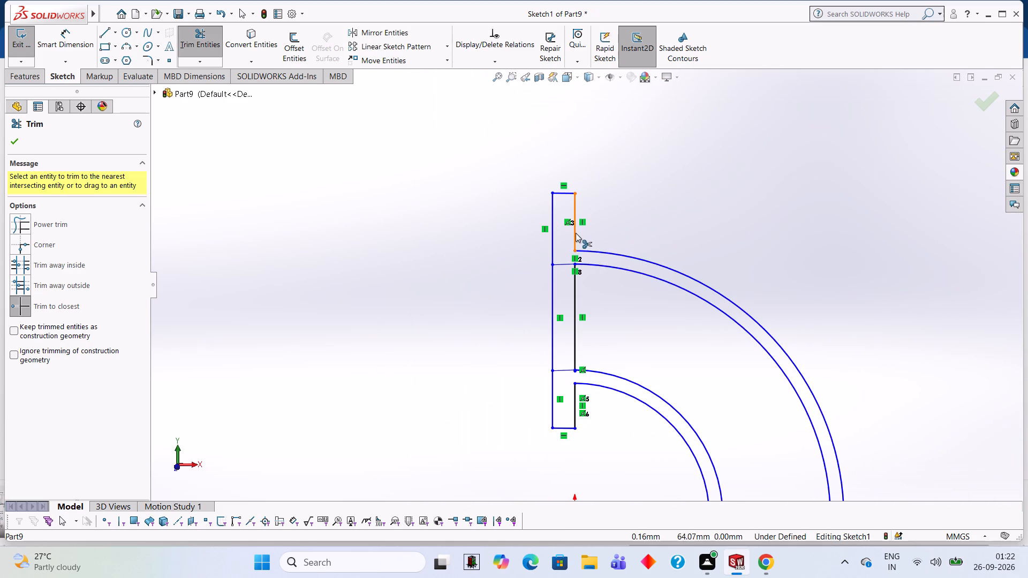
{"action": "left_click", "coordinate": [575, 233]}
{"action": "left_click", "coordinate": [551, 235]}
{"action": "left_click", "coordinate": [563, 192]}
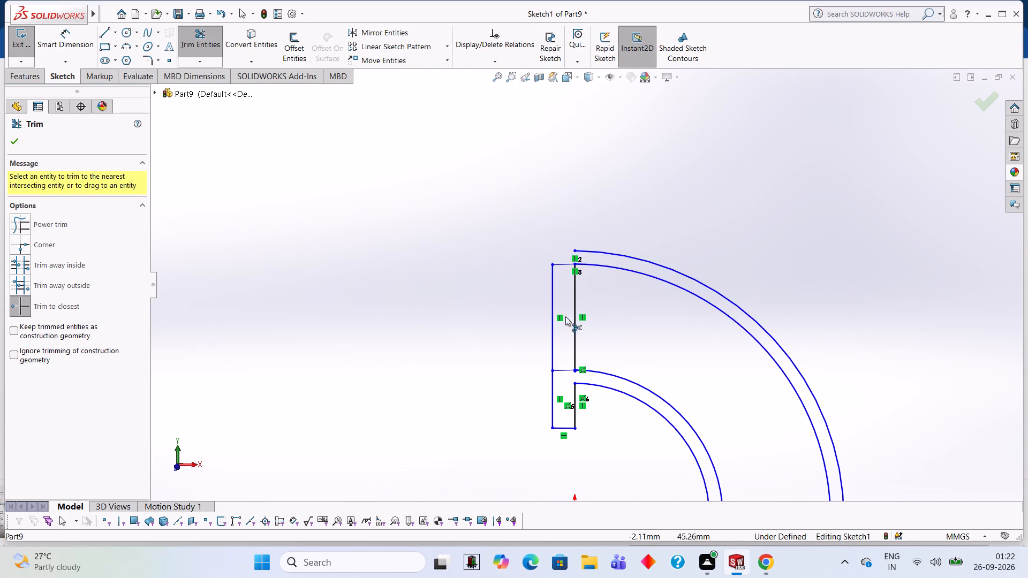
{"action": "left_click", "coordinate": [553, 309]}
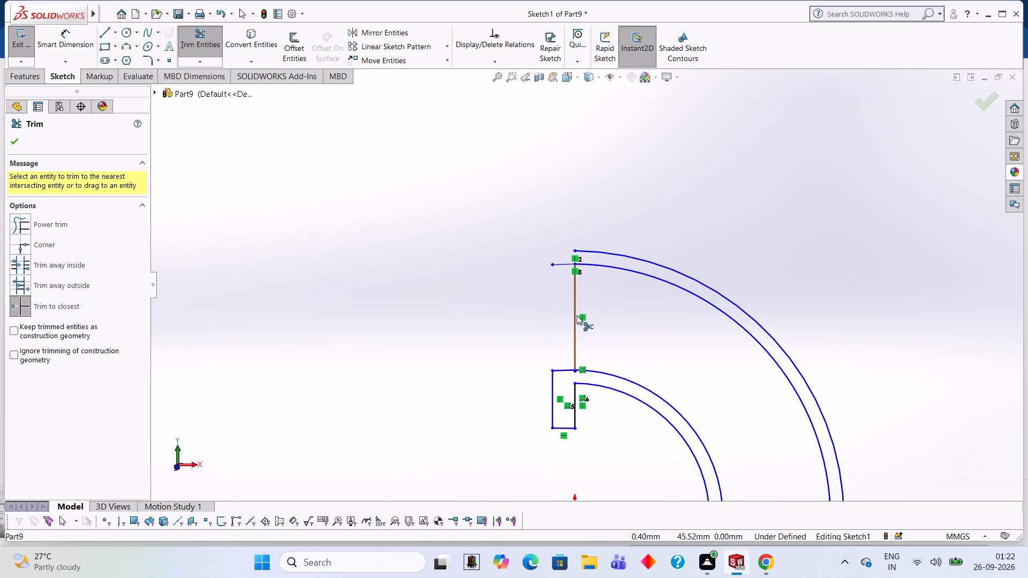
{"action": "left_click", "coordinate": [577, 315]}
{"action": "left_click", "coordinate": [565, 265]}
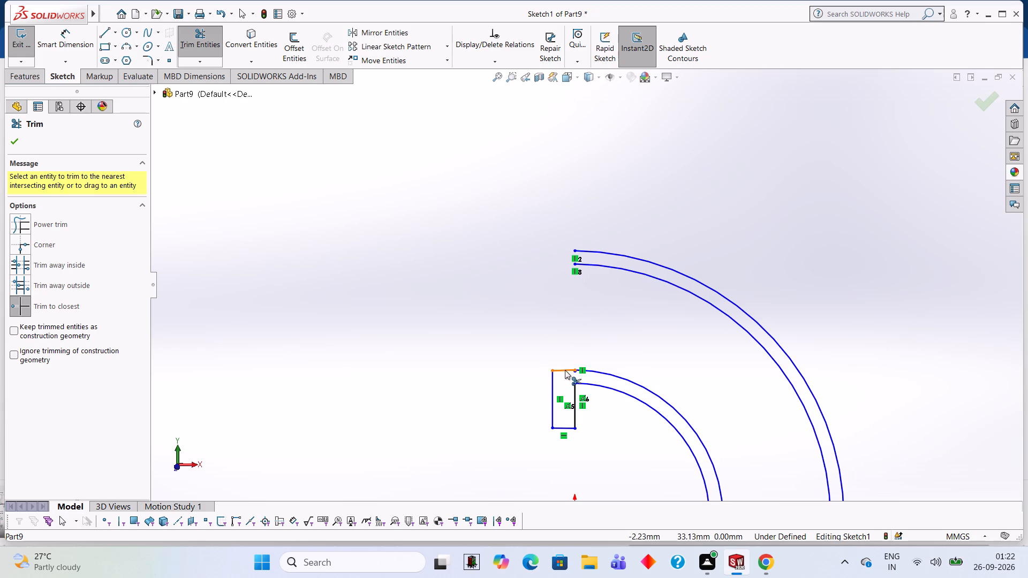
{"action": "left_click", "coordinate": [565, 370]}
{"action": "left_click", "coordinate": [552, 376]}
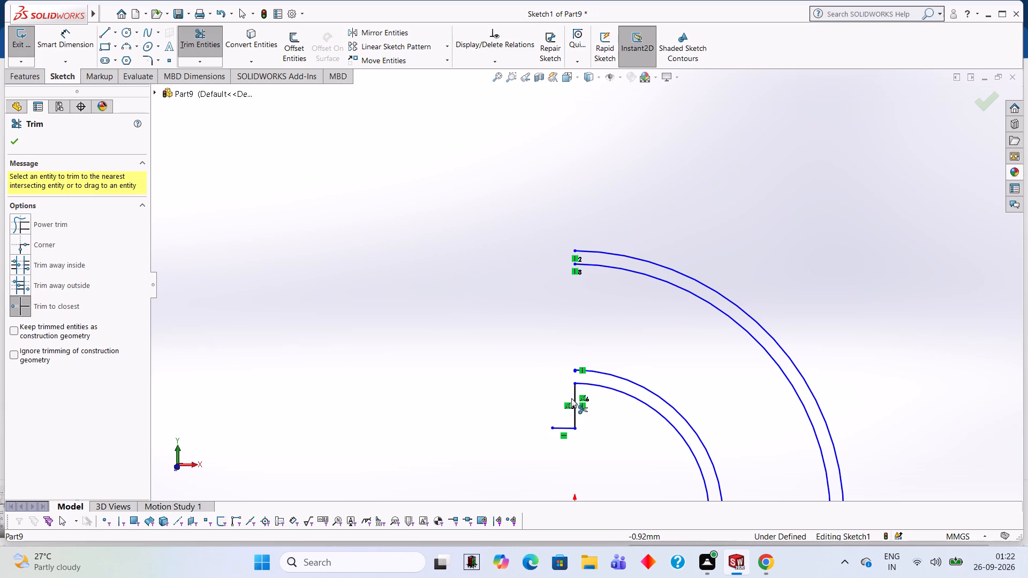
{"action": "left_click", "coordinate": [573, 399]}
{"action": "left_click", "coordinate": [569, 426]}
Sketch the outer arc pair's upper flange, 5 mm thick and 13 mm tall, from the second-largest arc's upper end up and back to the largest arc's.
{"action": "scroll", "coordinate": [647, 365], "scroll_direction": "up", "scroll_amount": 2}
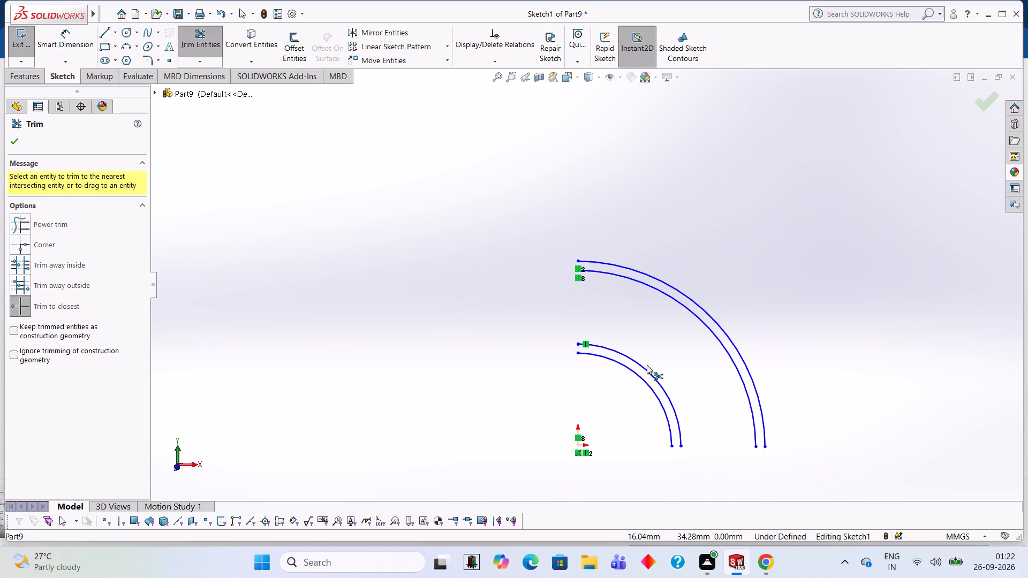
{"action": "scroll", "coordinate": [699, 375], "scroll_direction": "down", "scroll_amount": 2}
{"action": "scroll", "coordinate": [712, 366], "scroll_direction": "up", "scroll_amount": 2}
{"action": "scroll", "coordinate": [714, 364], "scroll_direction": "down", "scroll_amount": 1}
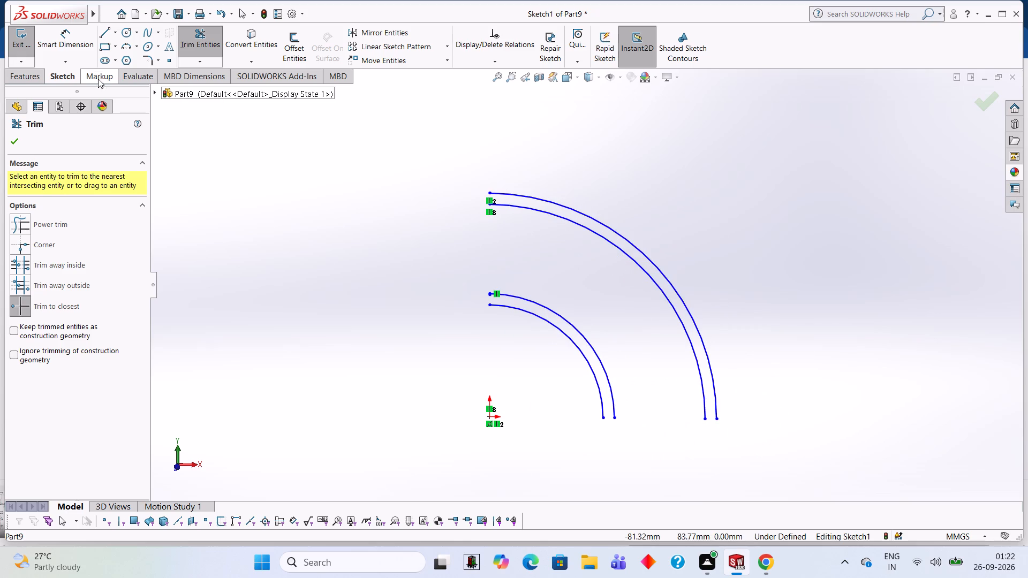
{"action": "left_click", "coordinate": [105, 34]}
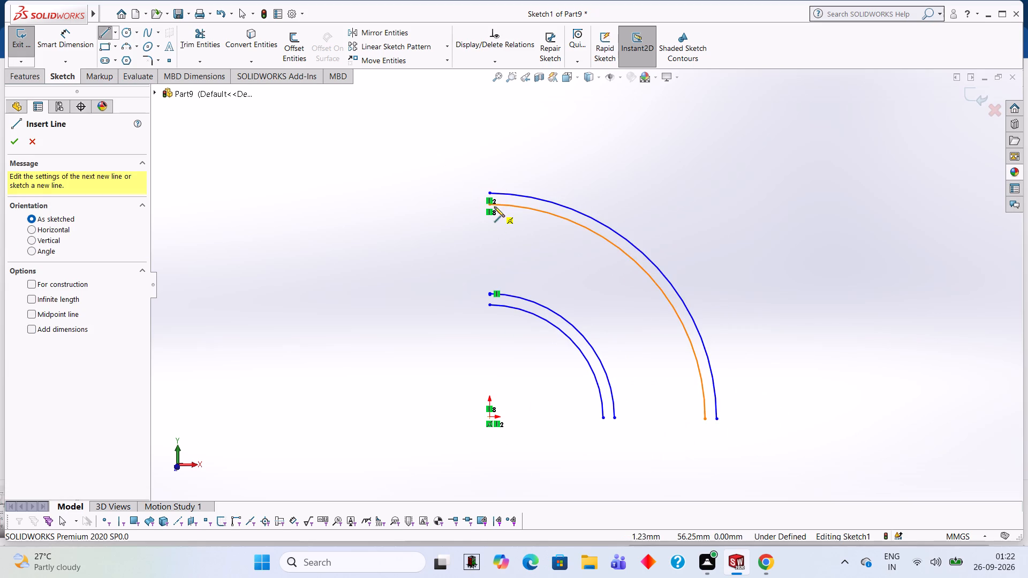
{"action": "left_click", "coordinate": [489, 204]}
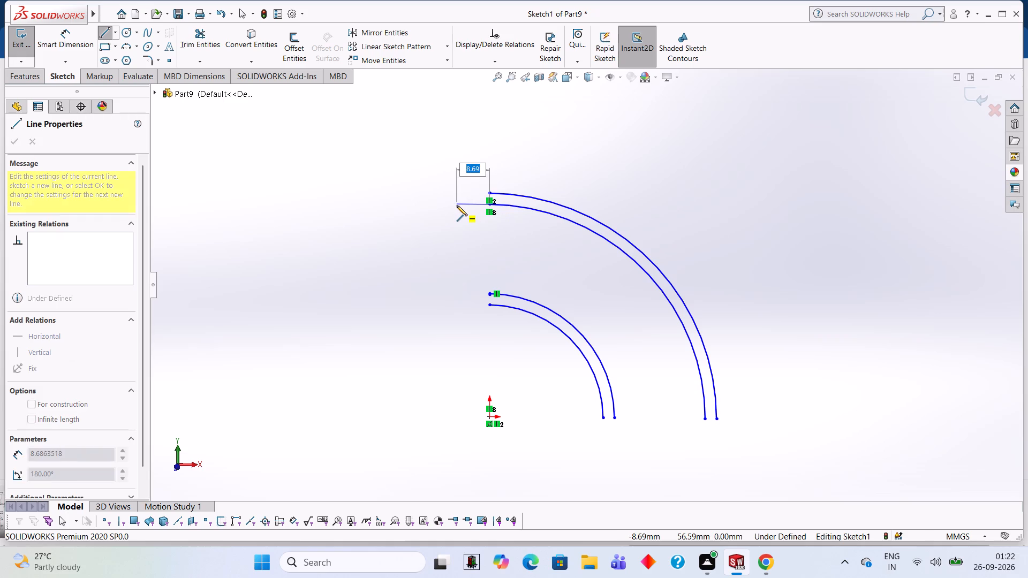
{"action": "key", "text": "5"}
{"action": "key", "text": "Return"}
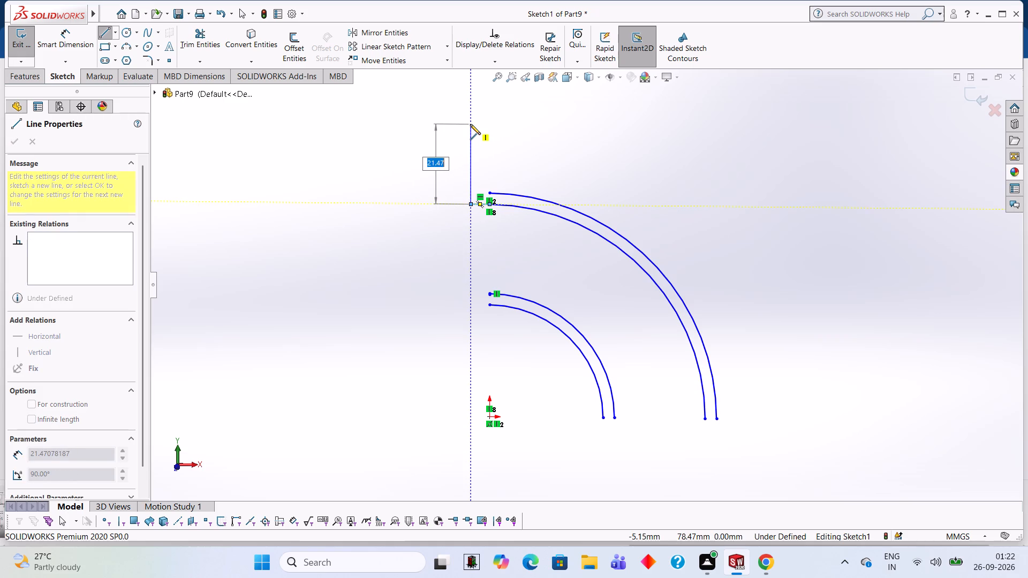
{"action": "type", "text": "13"}
{"action": "key", "text": "Return"}
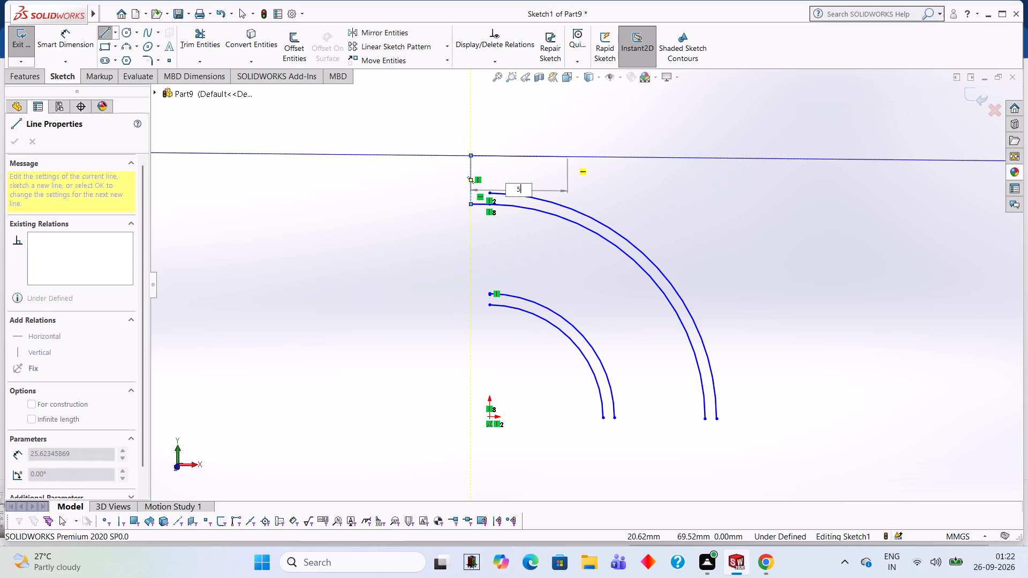
{"action": "key", "text": "5"}
{"action": "key", "text": "Return"}
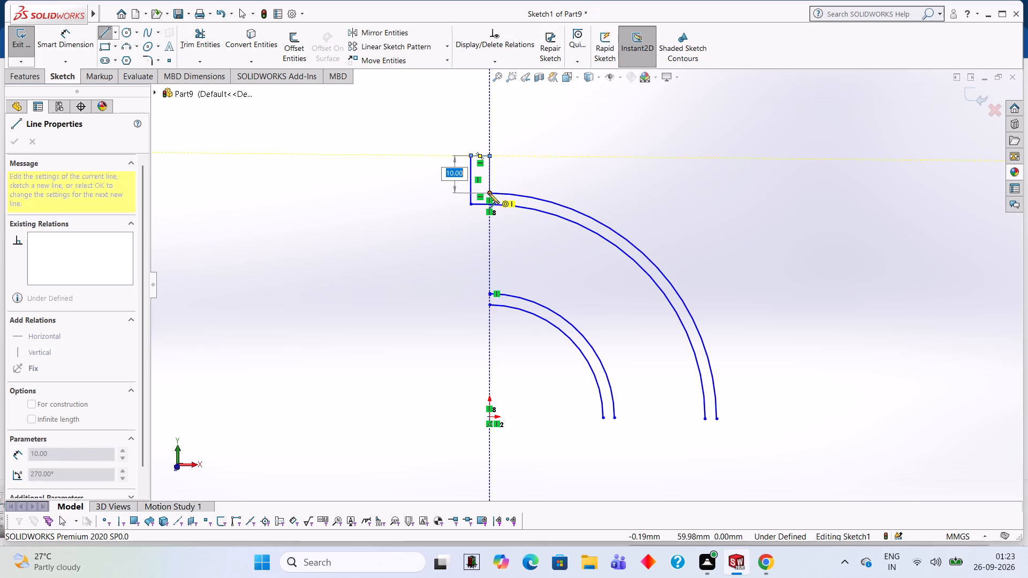
{"action": "left_click", "coordinate": [489, 193]}
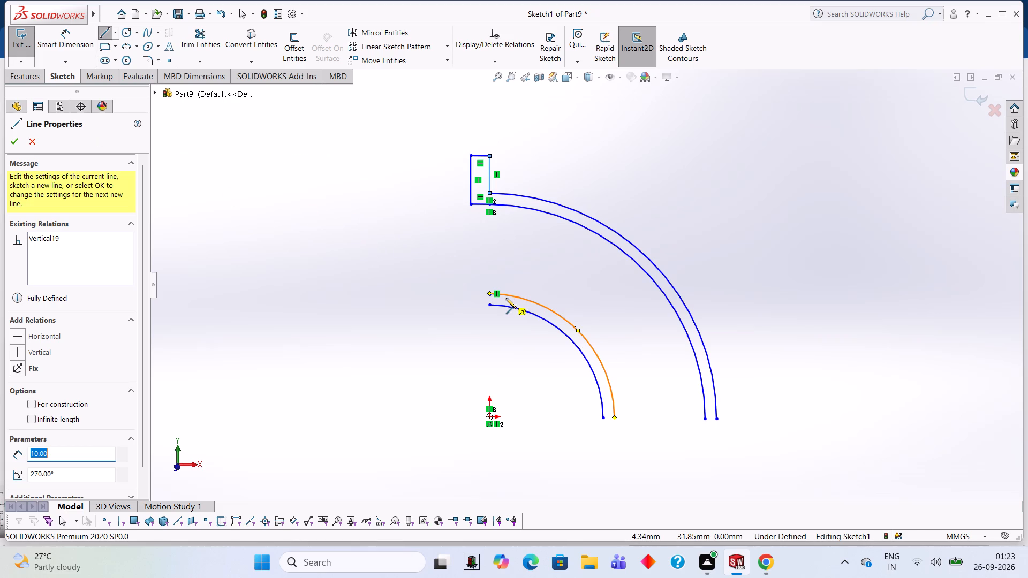
Sketch the inner arc pair's upper flange, 5 mm thick and 13 mm tall, running down and back to the smallest arc's upper end.
{"action": "left_click", "coordinate": [489, 294]}
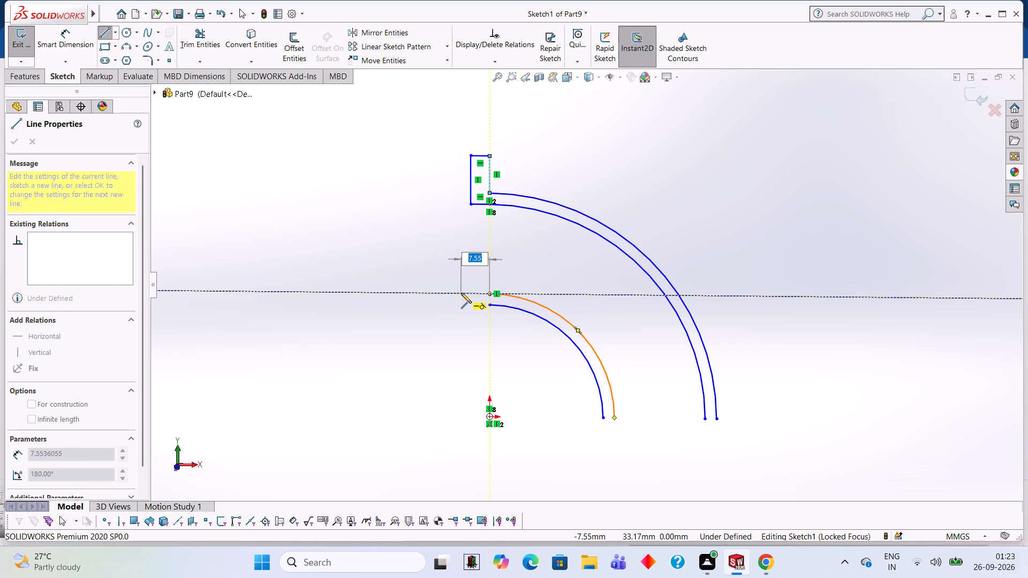
{"action": "key", "text": "5"}
{"action": "key", "text": "Return"}
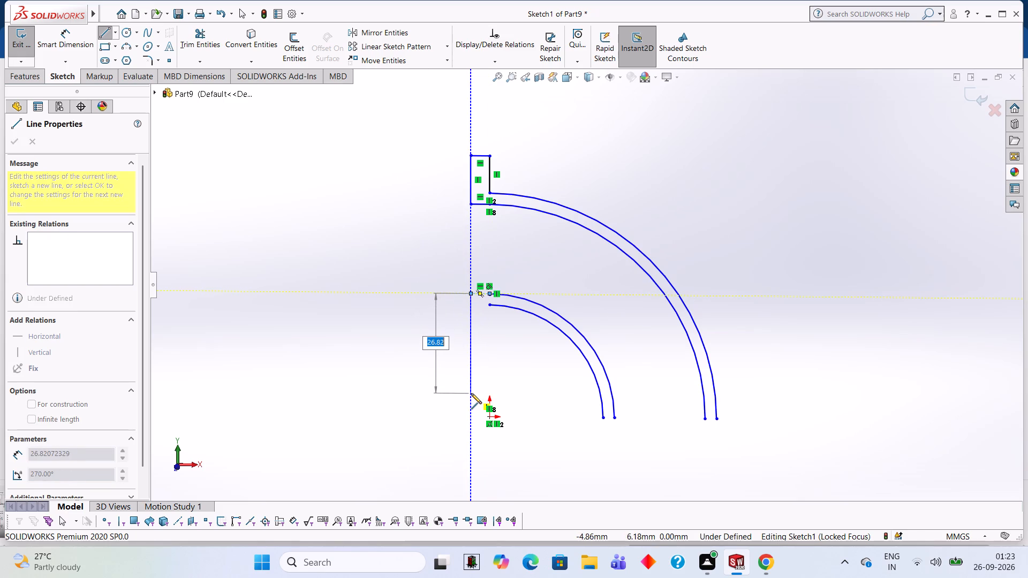
{"action": "type", "text": "13"}
{"action": "key", "text": "Return"}
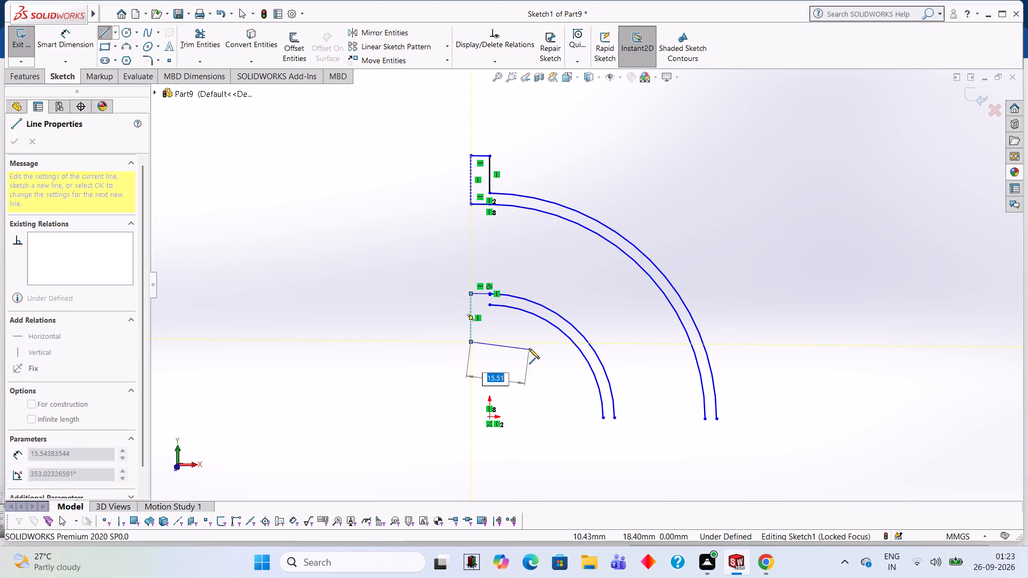
{"action": "key", "text": "5"}
{"action": "key", "text": "Return"}
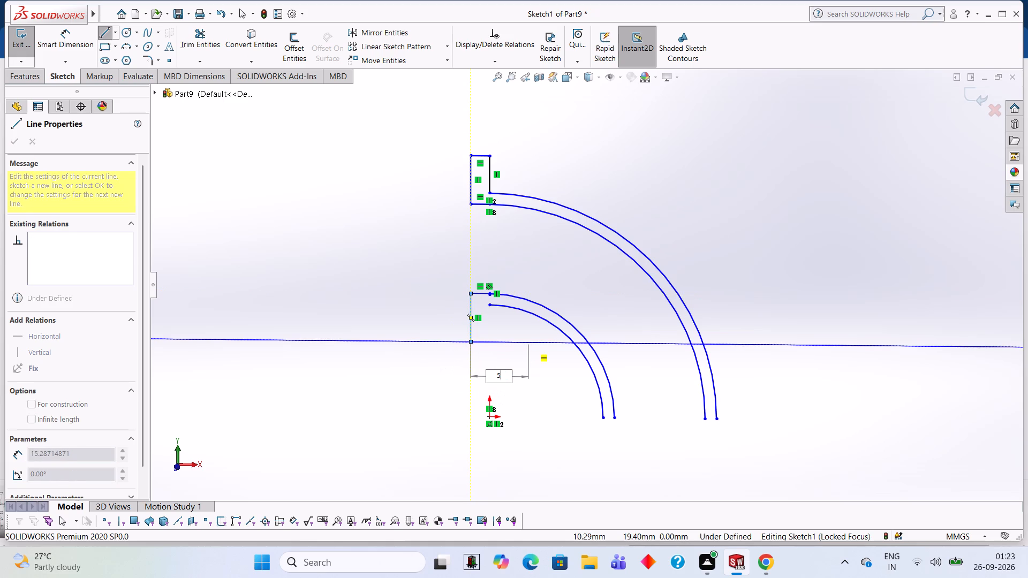
{"action": "left_click", "coordinate": [488, 302]}
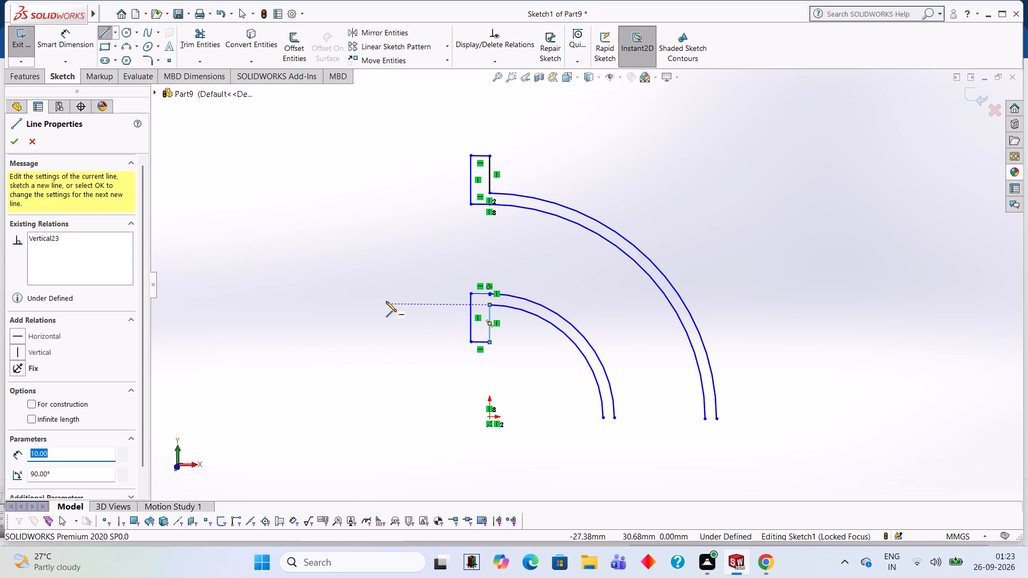
{"action": "key", "text": "Escape"}
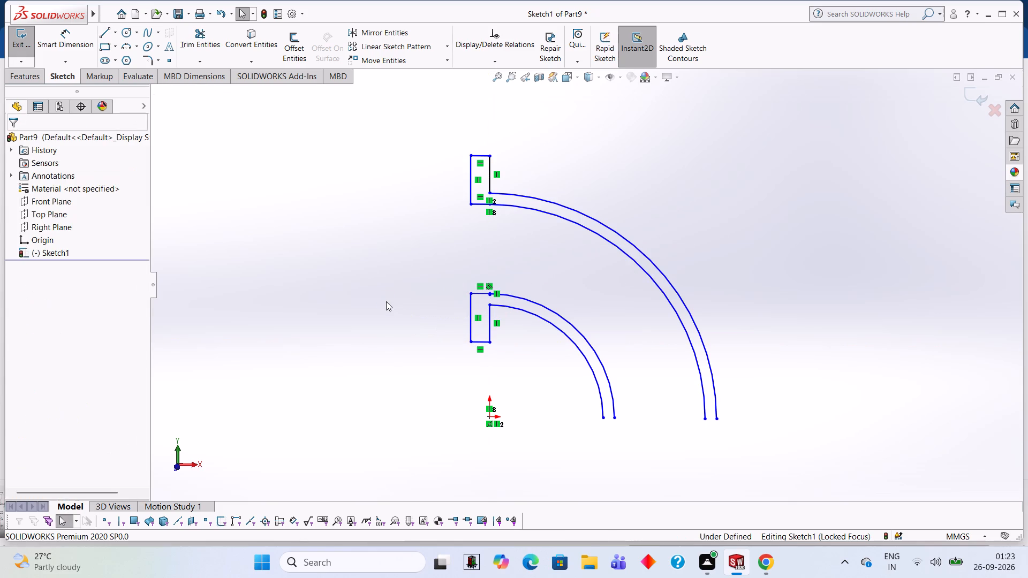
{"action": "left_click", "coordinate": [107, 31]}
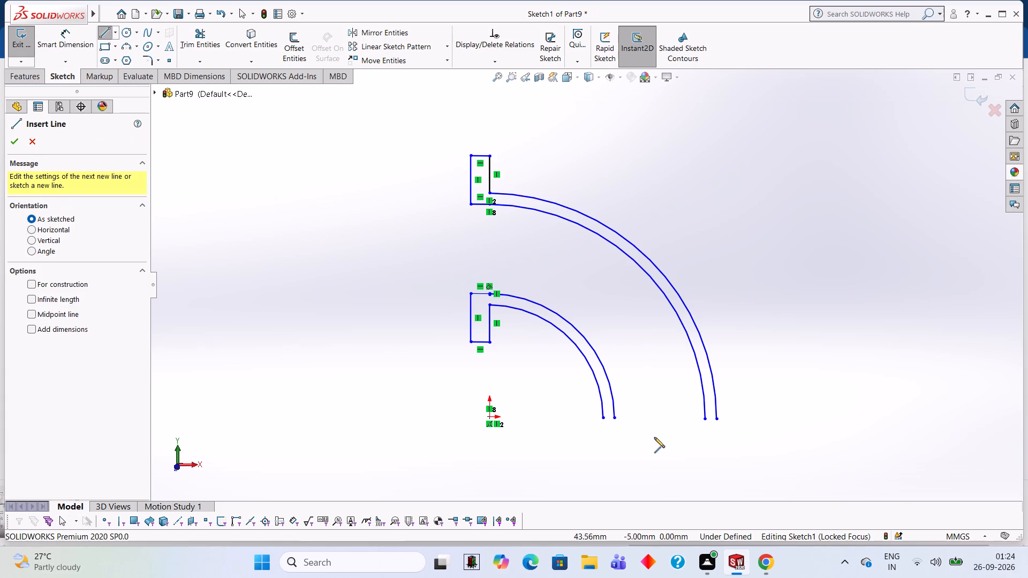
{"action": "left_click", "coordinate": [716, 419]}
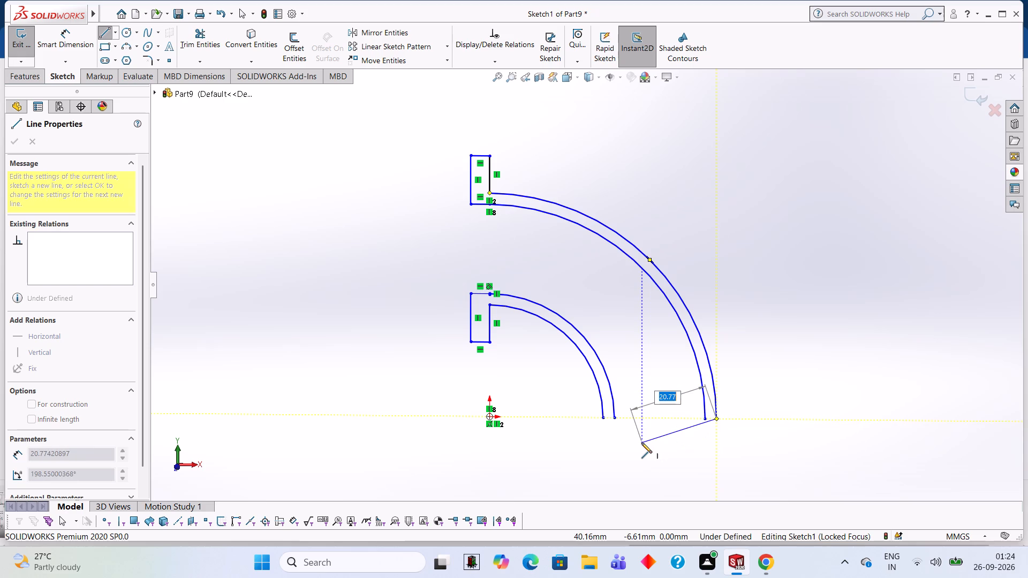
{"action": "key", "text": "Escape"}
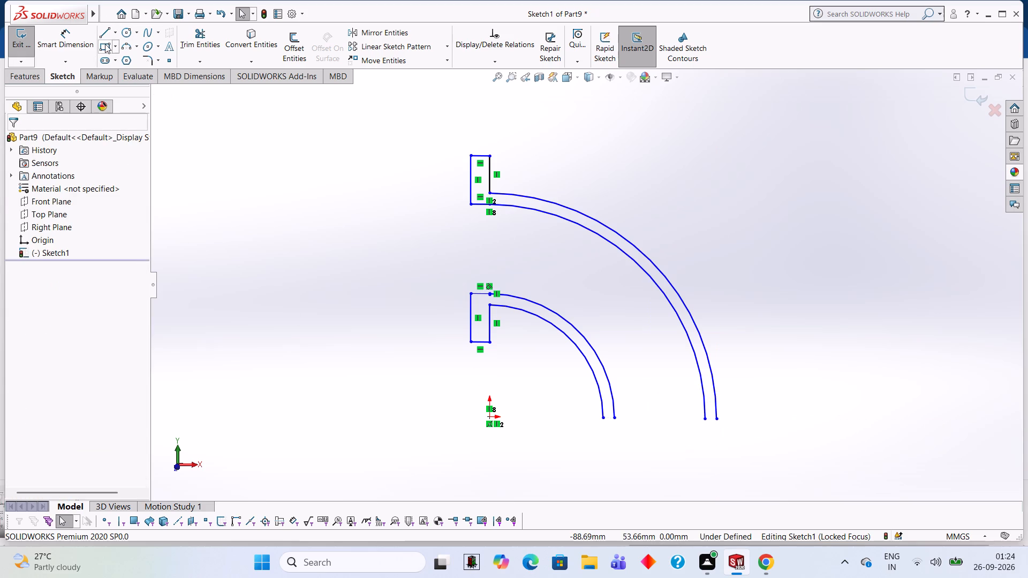
Sketch the outer arc pair's lower flange, 5 mm thick and 13 mm wide, extending outward and closing at the largest arc's lower end.
{"action": "left_click", "coordinate": [105, 35]}
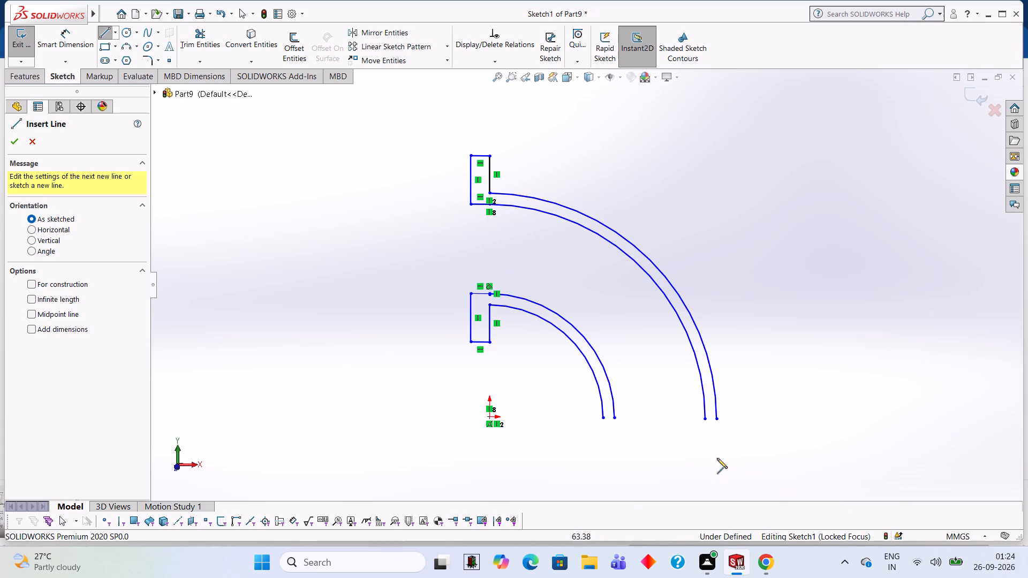
{"action": "left_click", "coordinate": [702, 418]}
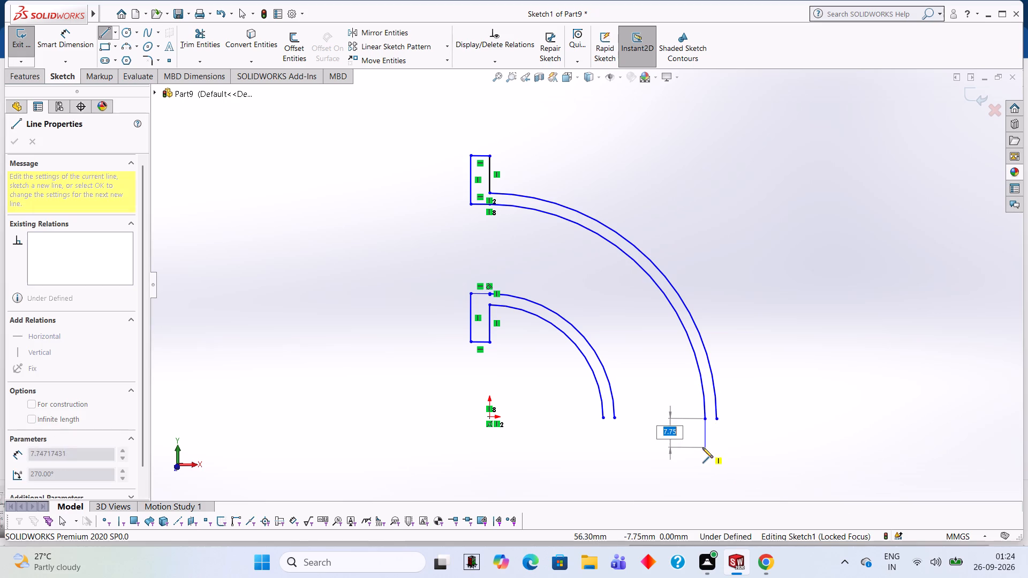
{"action": "key", "text": "5"}
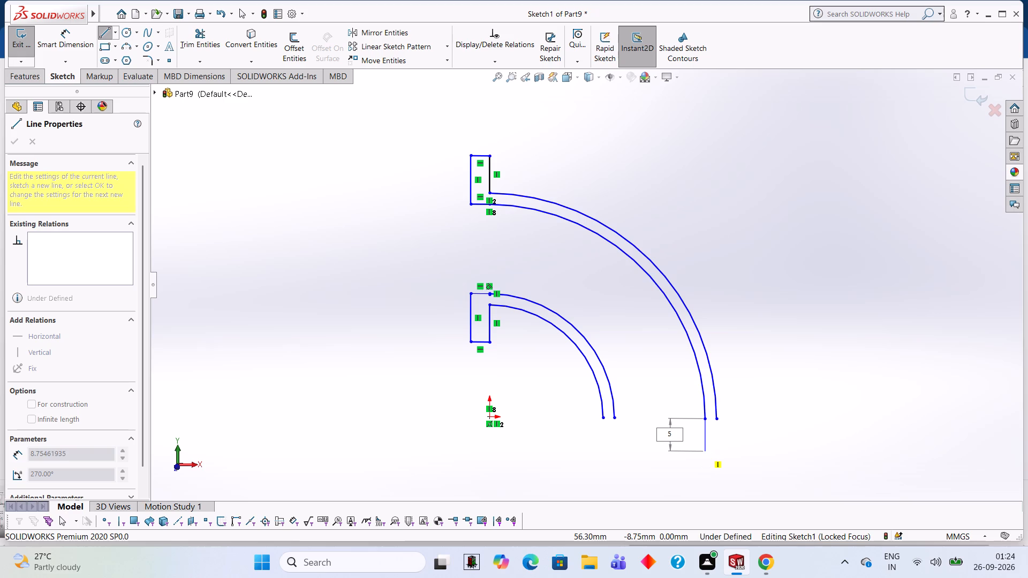
{"action": "key", "text": "Return"}
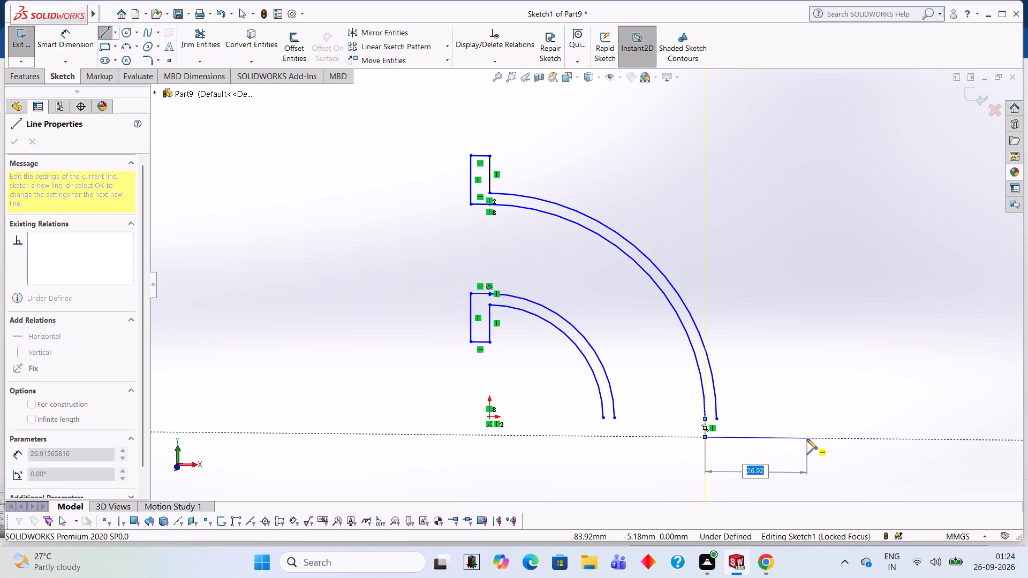
{"action": "type", "text": "13"}
{"action": "key", "text": "Return"}
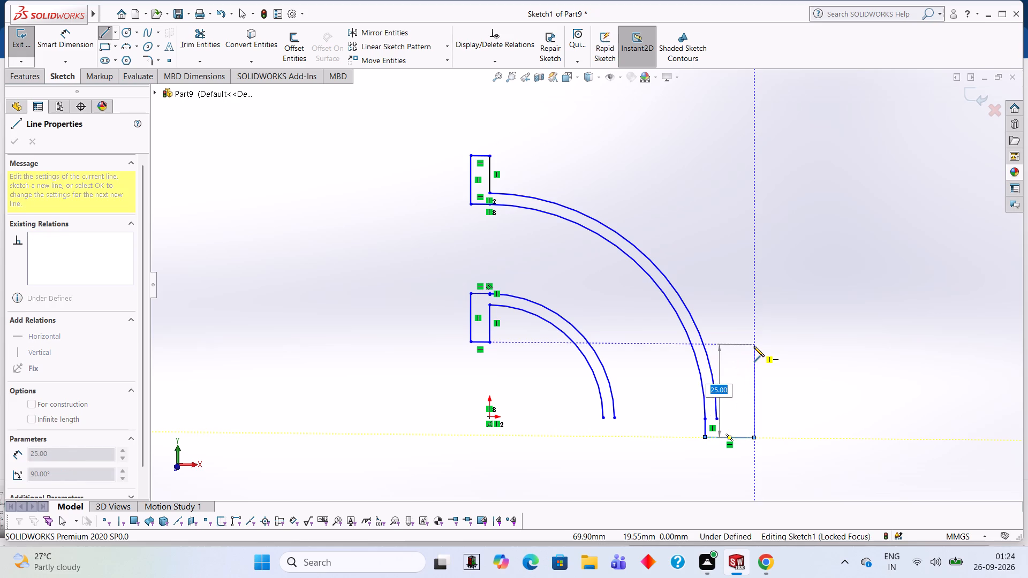
{"action": "key", "text": "5"}
{"action": "key", "text": "Return"}
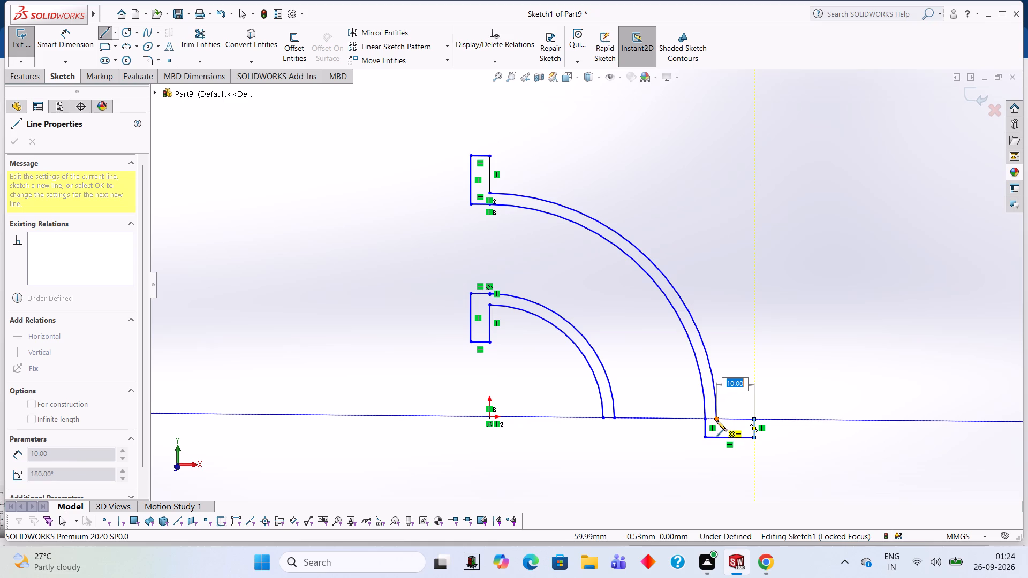
{"action": "left_click", "coordinate": [716, 417]}
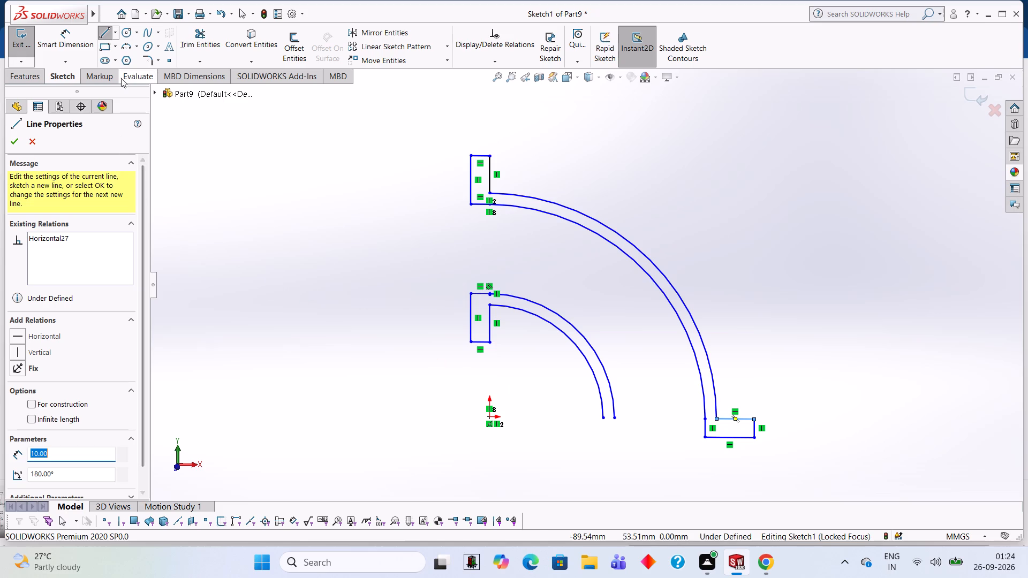
Sketch the inner arc pair's lower flange, 5 mm thick and 13 mm wide, extending toward the origin and closing at the smallest arc's lower end.
{"action": "left_click", "coordinate": [613, 419]}
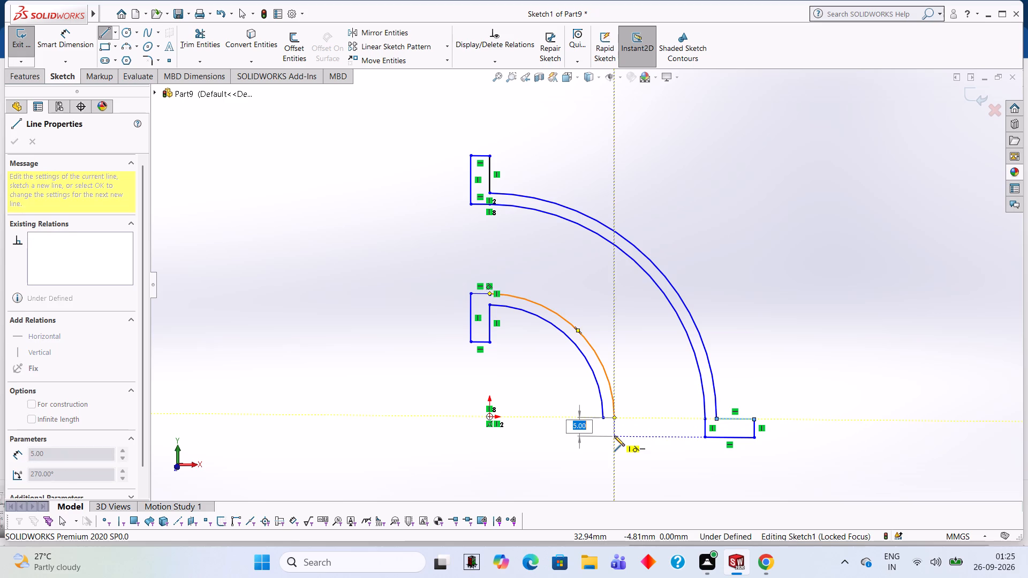
{"action": "key", "text": "5"}
{"action": "key", "text": "Return"}
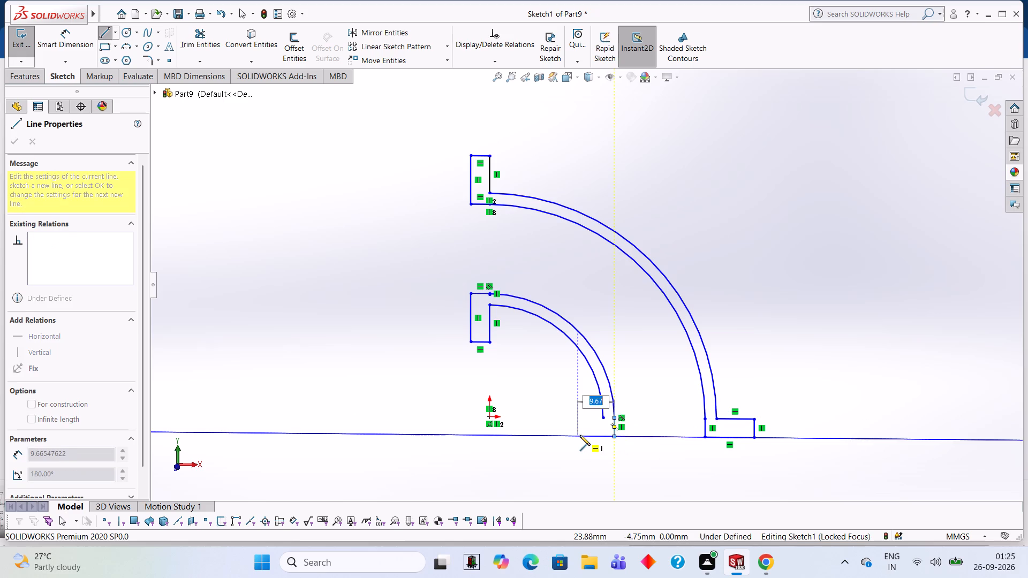
{"action": "type", "text": "13"}
{"action": "key", "text": "Return"}
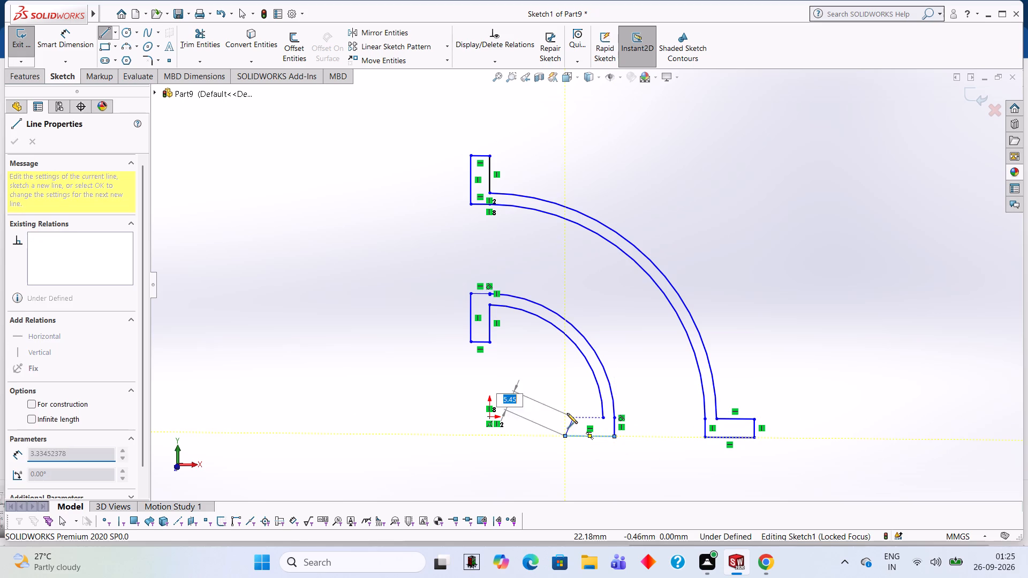
{"action": "key", "text": "5"}
{"action": "key", "text": "Return"}
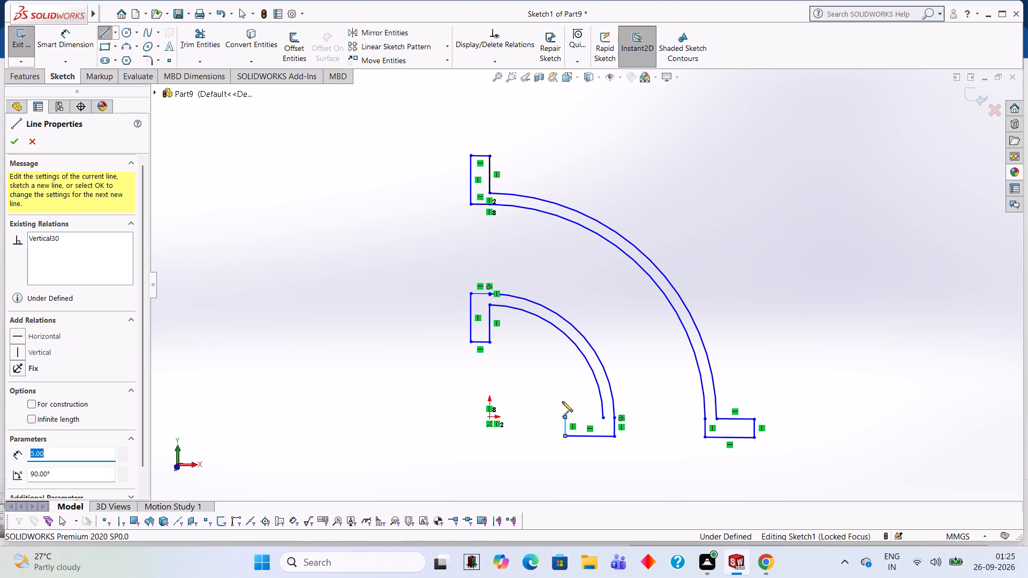
{"action": "left_click", "coordinate": [602, 416]}
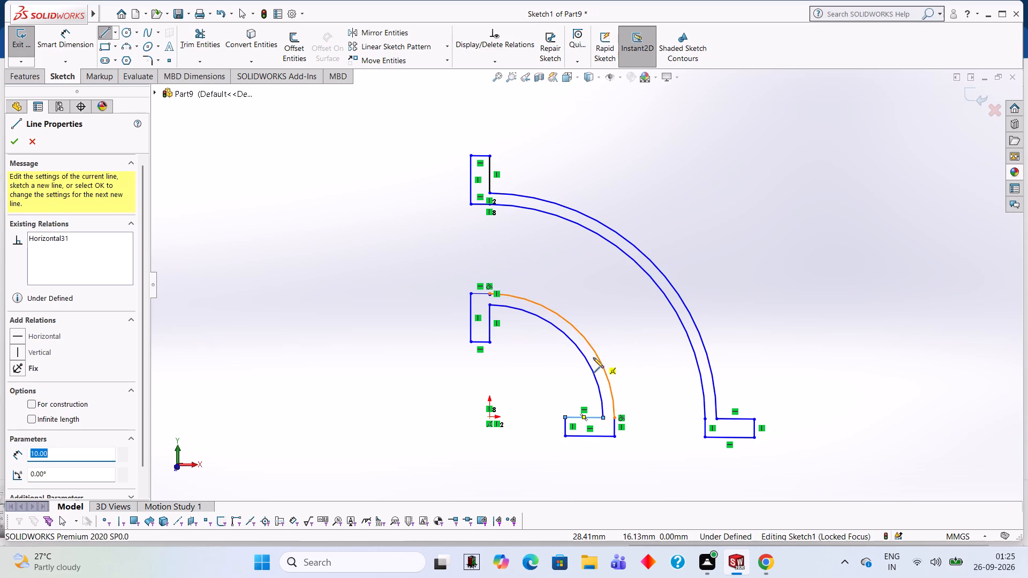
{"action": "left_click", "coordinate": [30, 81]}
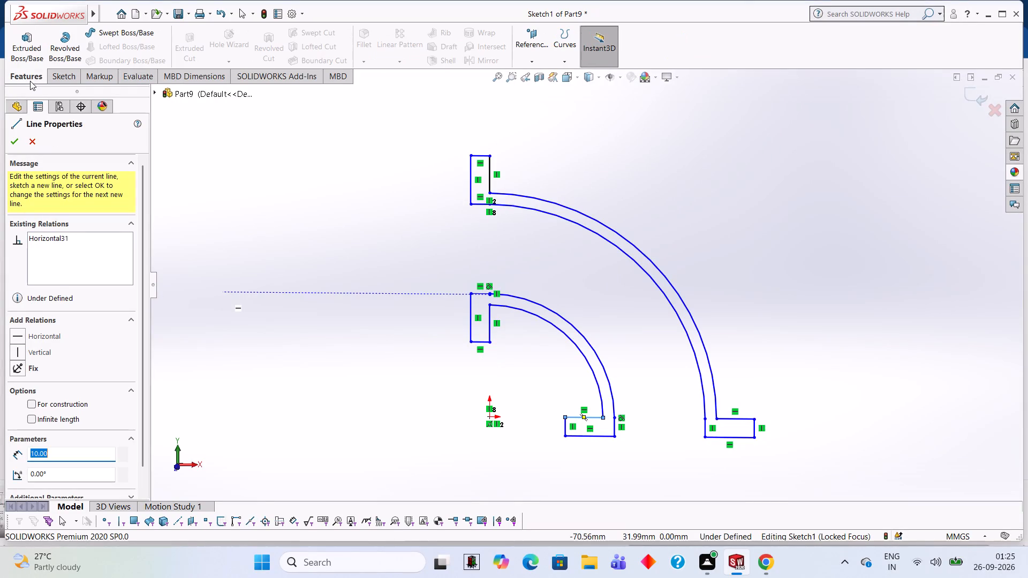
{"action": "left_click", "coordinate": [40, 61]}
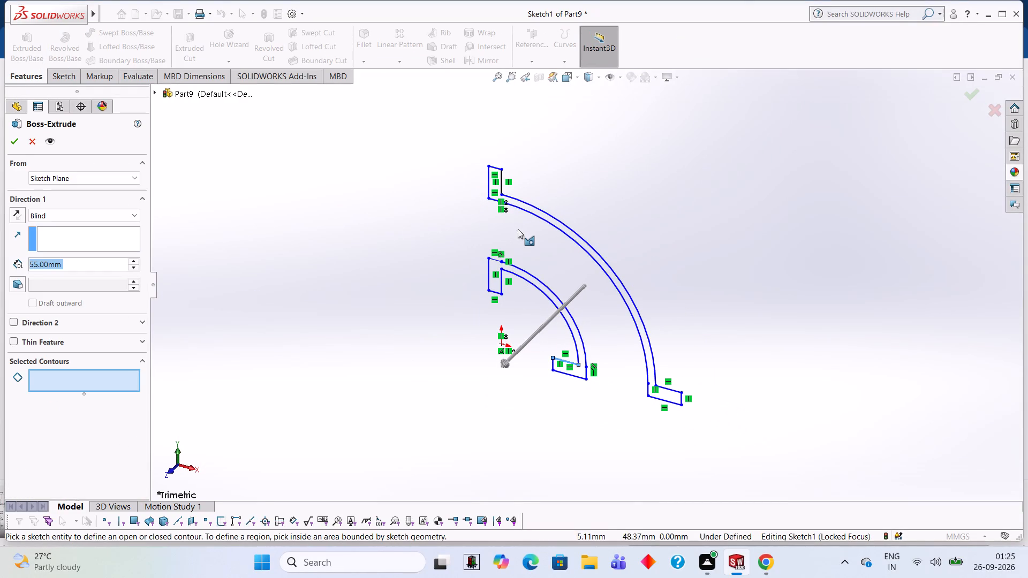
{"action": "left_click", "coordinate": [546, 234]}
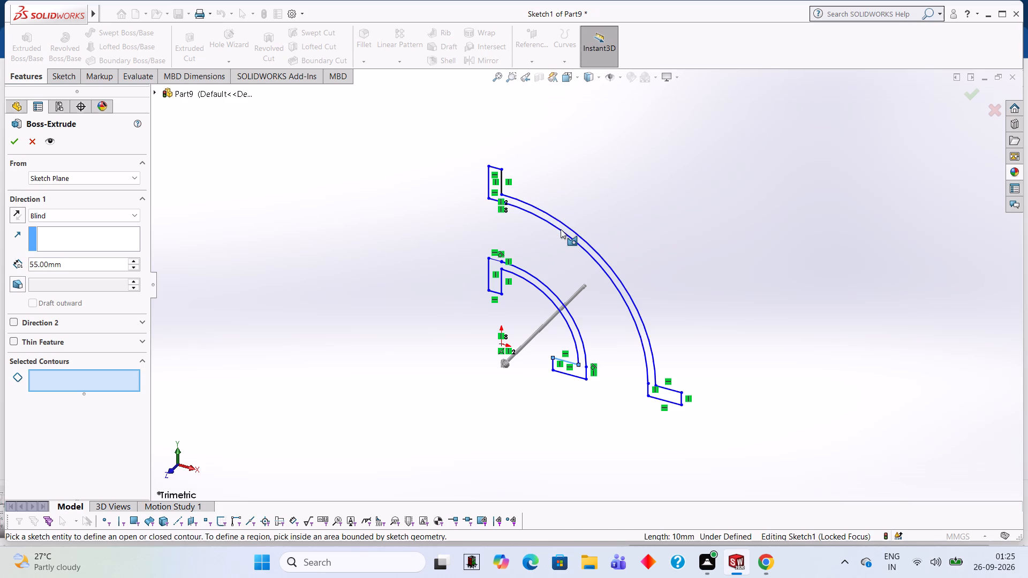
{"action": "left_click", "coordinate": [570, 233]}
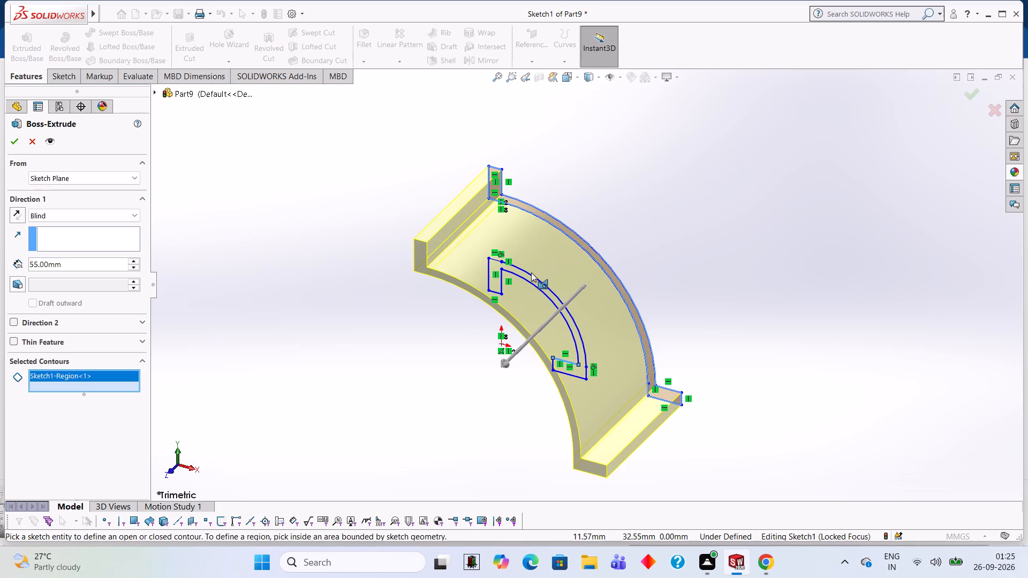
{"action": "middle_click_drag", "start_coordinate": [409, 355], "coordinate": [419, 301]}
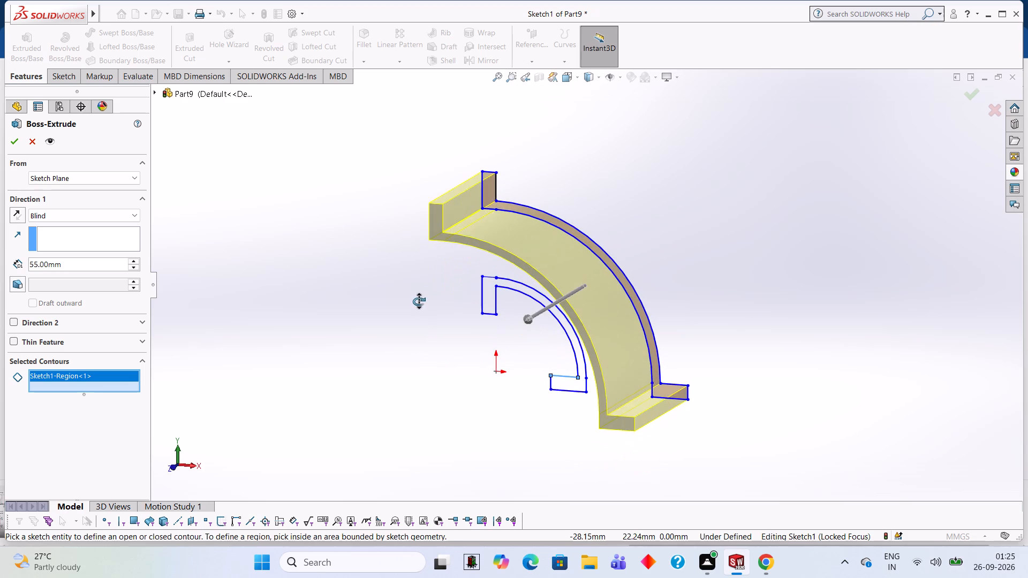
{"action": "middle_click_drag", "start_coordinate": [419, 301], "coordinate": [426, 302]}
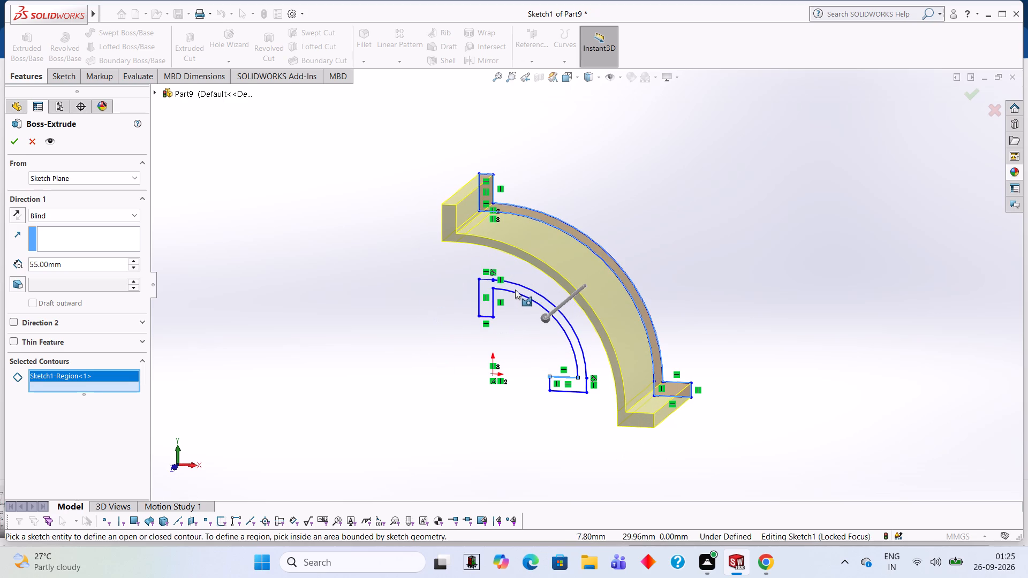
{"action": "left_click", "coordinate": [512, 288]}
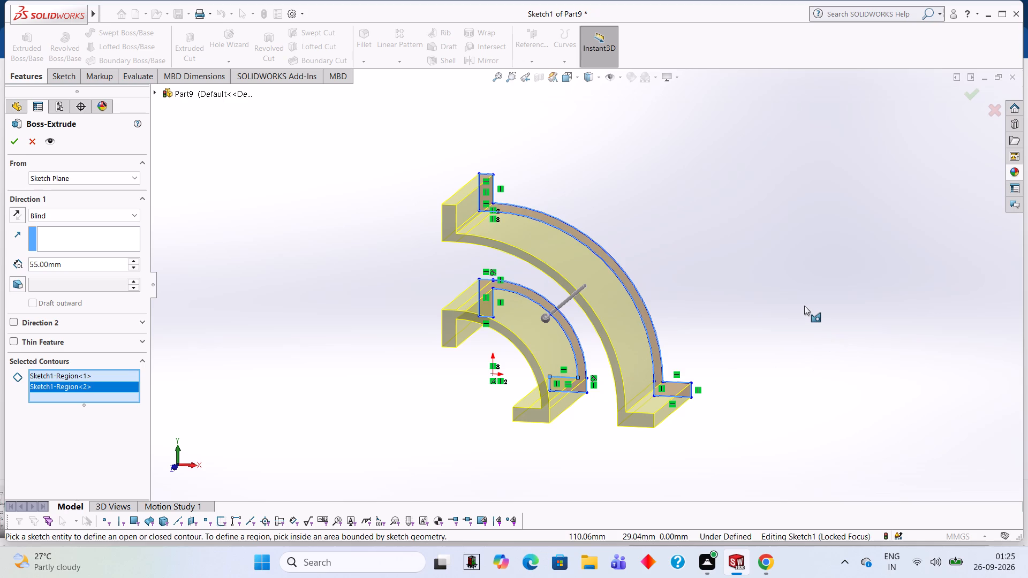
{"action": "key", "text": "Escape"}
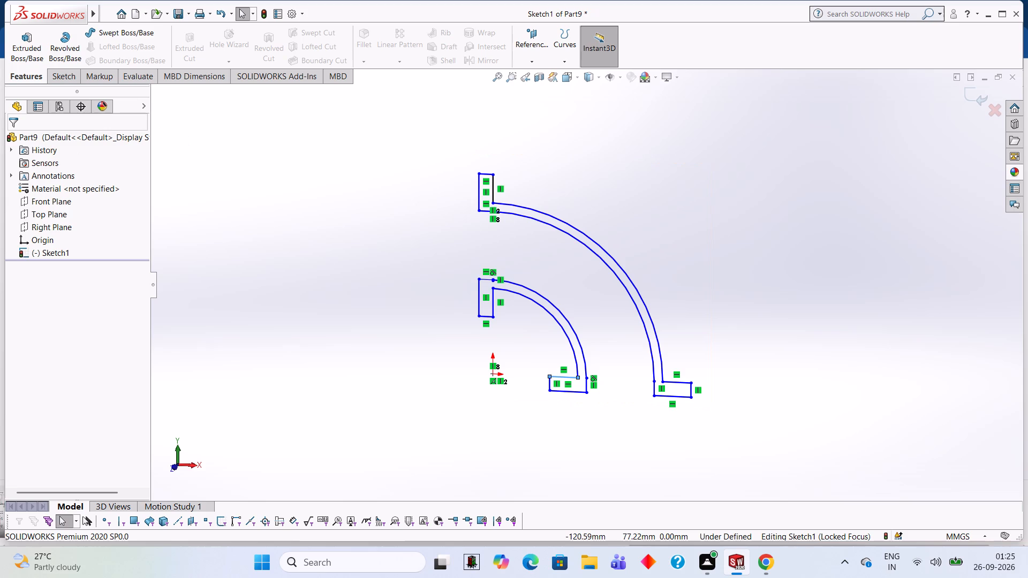
Join the two upper flanges with two vertical 24 mm lines, one along their outer faces and one between the arc ends.
{"action": "left_click", "coordinate": [71, 73]}
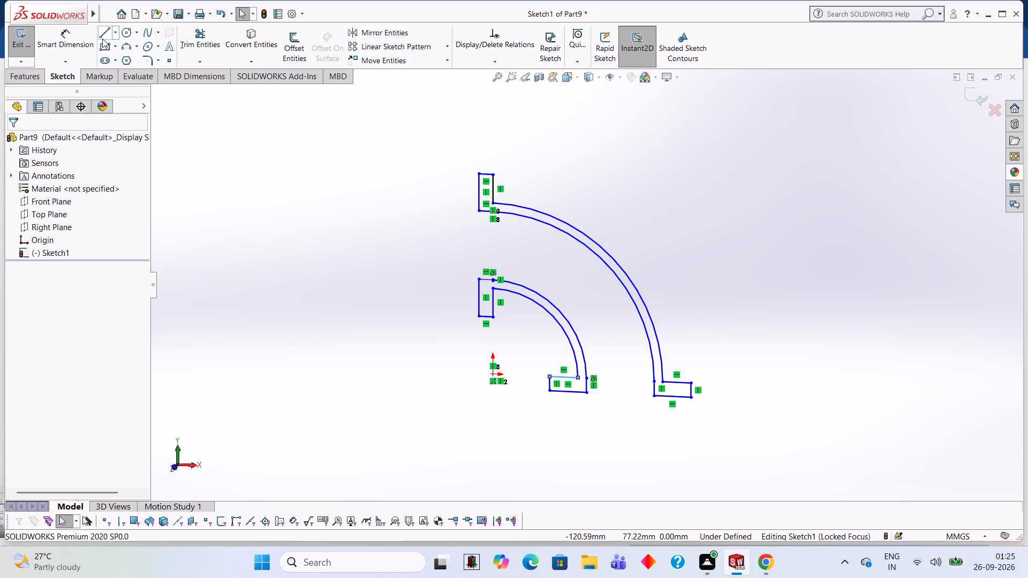
{"action": "left_click", "coordinate": [102, 39]}
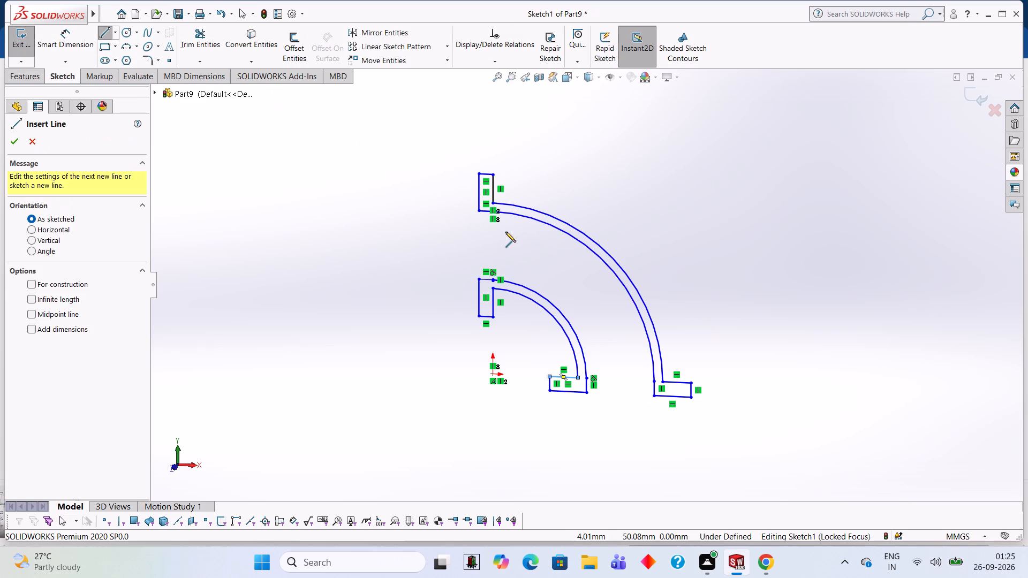
{"action": "left_click", "coordinate": [479, 209]}
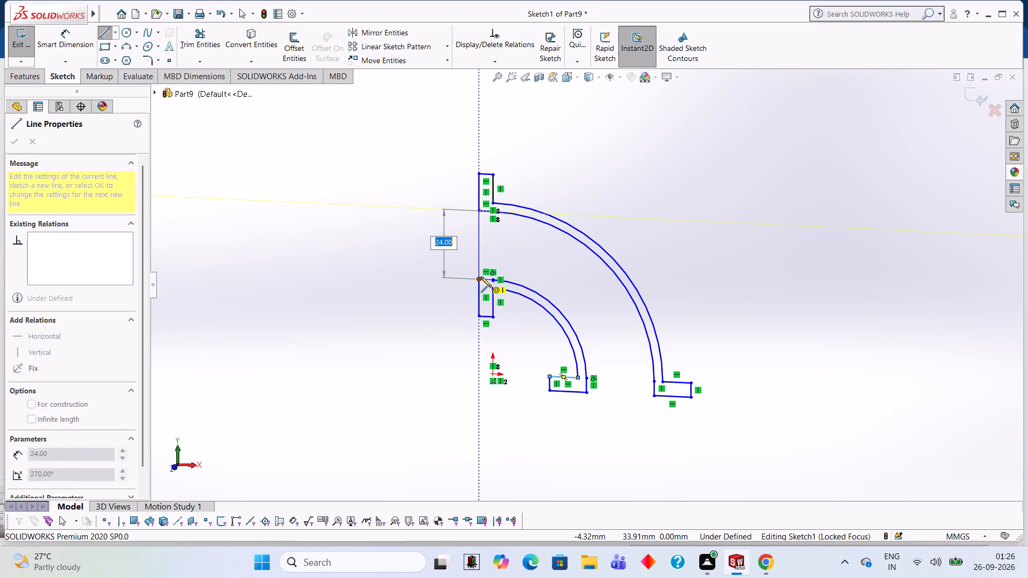
{"action": "left_click", "coordinate": [480, 280]}
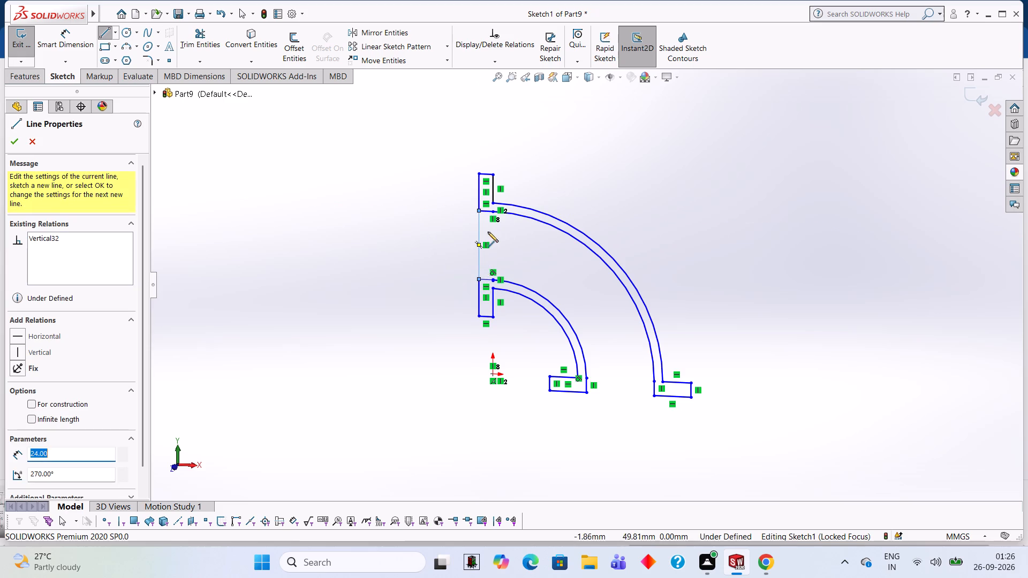
{"action": "key", "text": "Escape"}
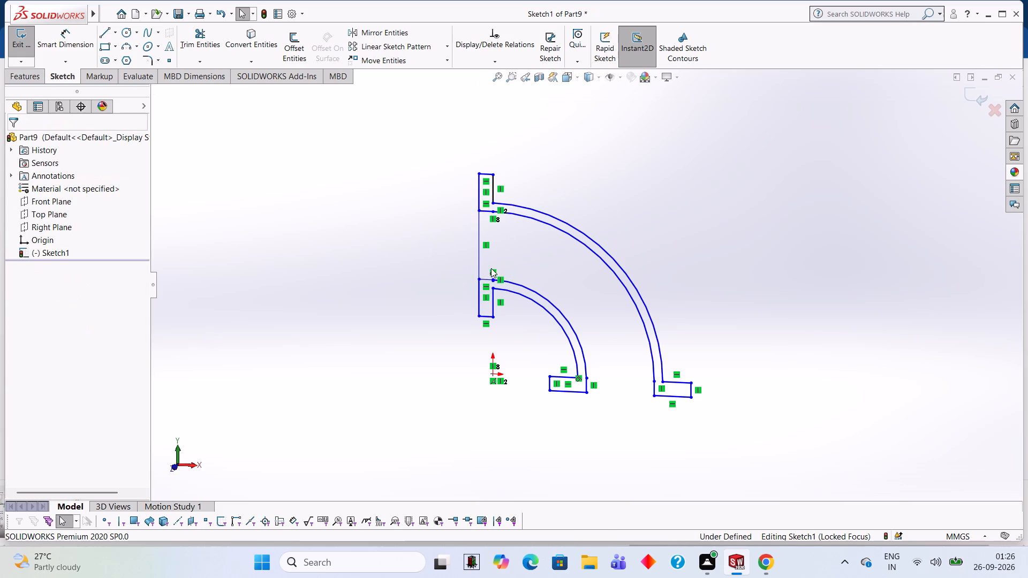
{"action": "left_click", "coordinate": [99, 39]}
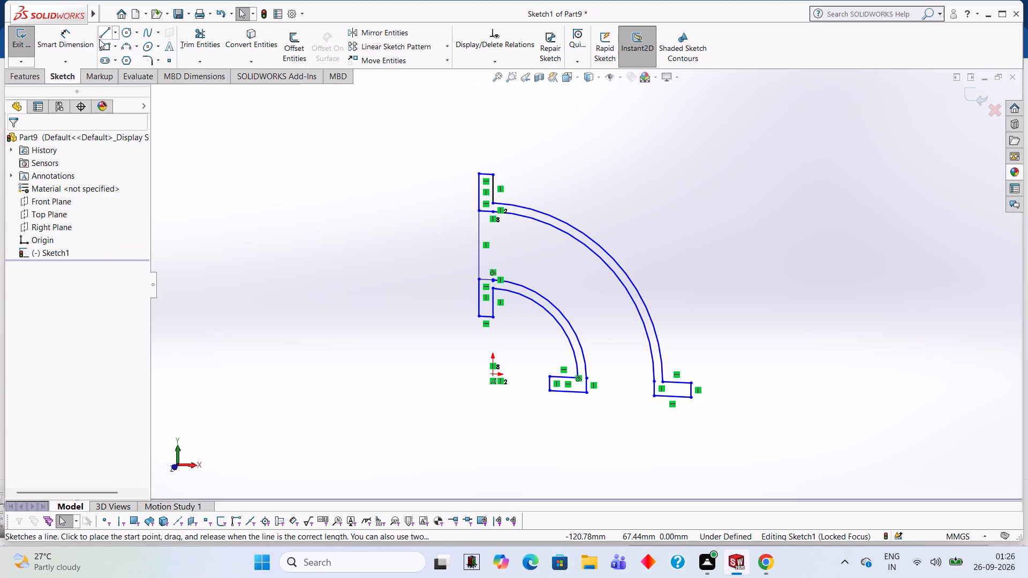
{"action": "left_click", "coordinate": [493, 212]}
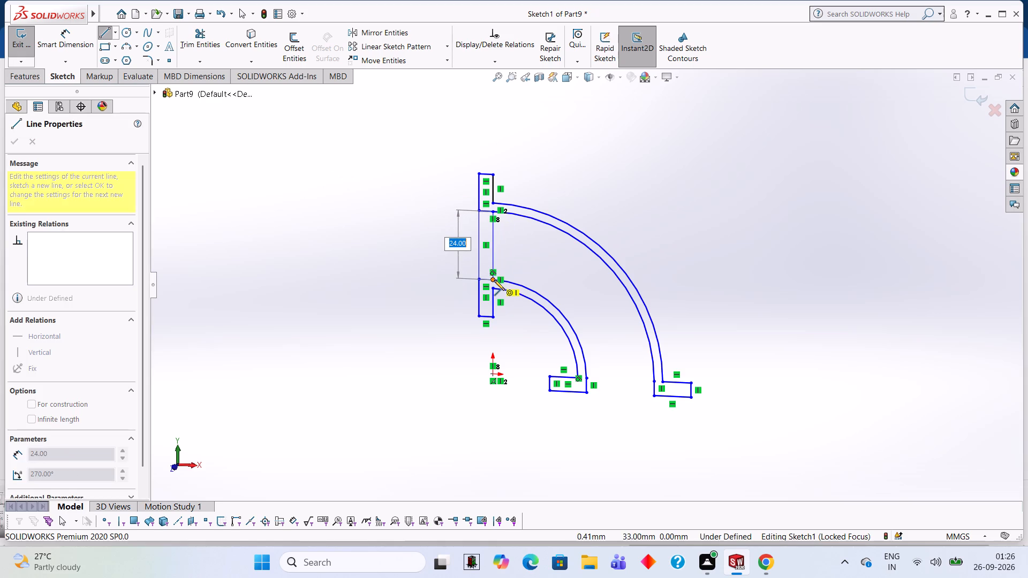
{"action": "left_click", "coordinate": [494, 280]}
{"action": "key", "text": "Escape"}
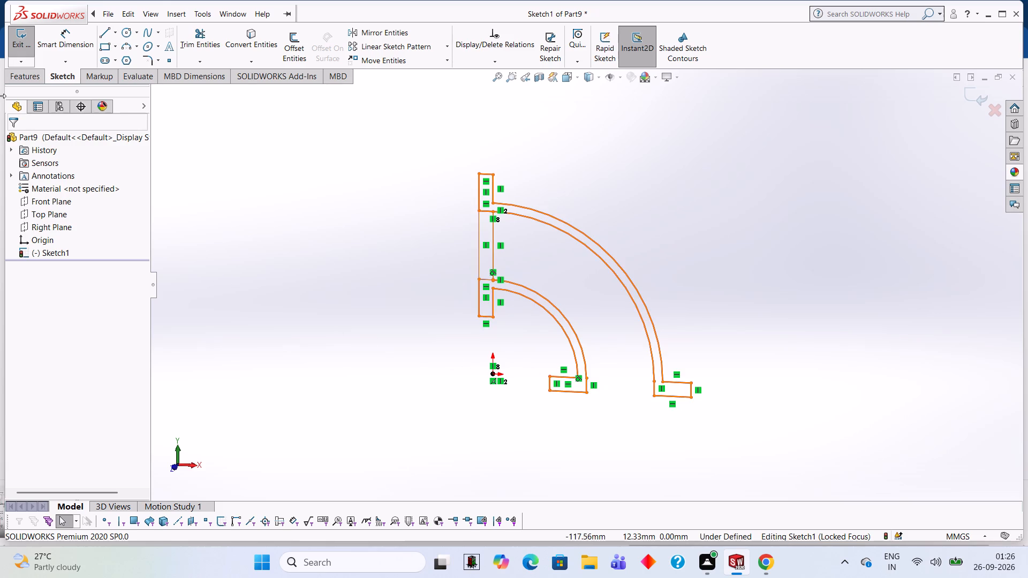
Join the two lower flanges with two horizontal 24 mm lines, one between the arc ends and one along the bottom edges.
{"action": "left_click", "coordinate": [103, 38]}
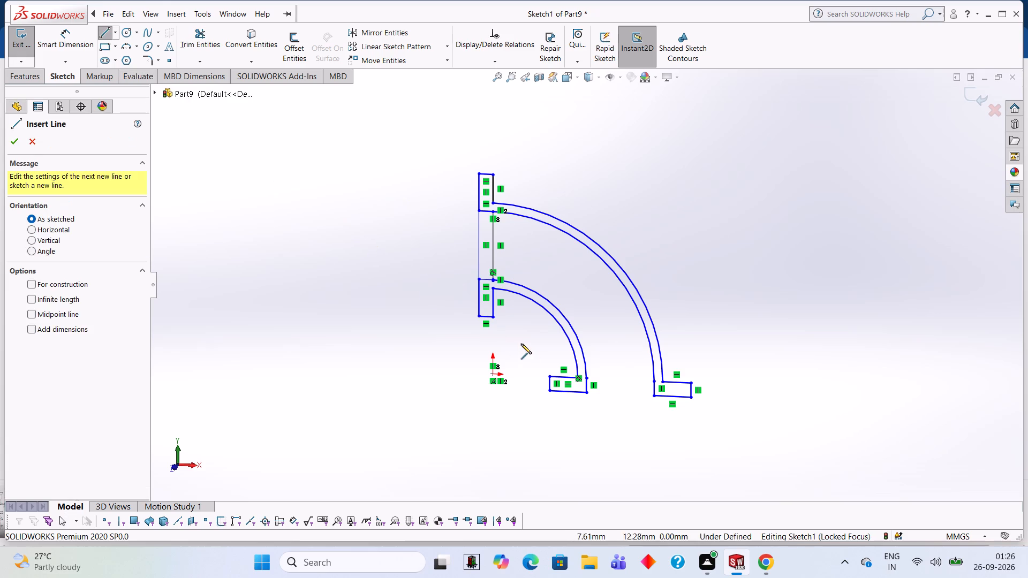
{"action": "left_click", "coordinate": [586, 376]}
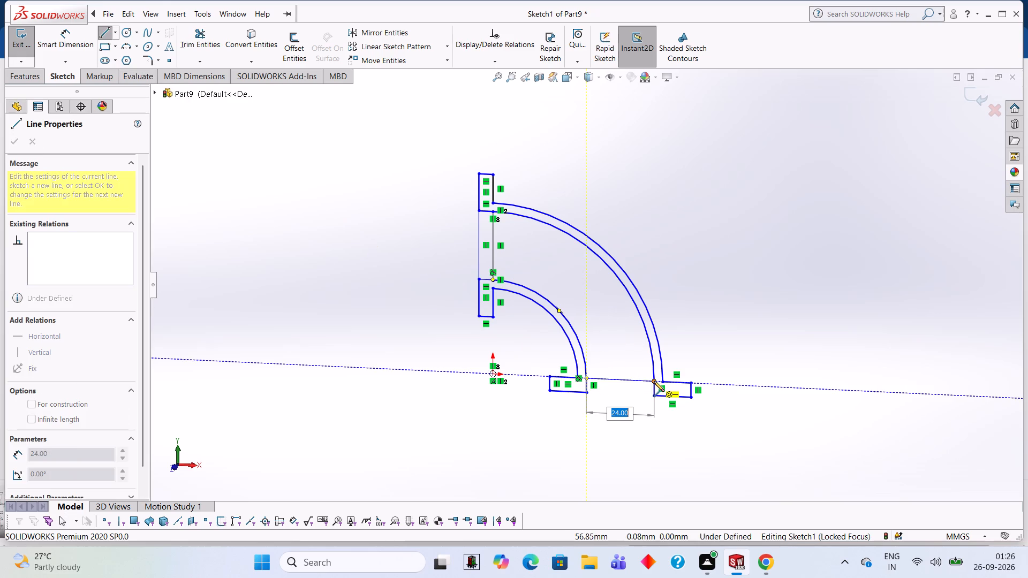
{"action": "left_click", "coordinate": [654, 381]}
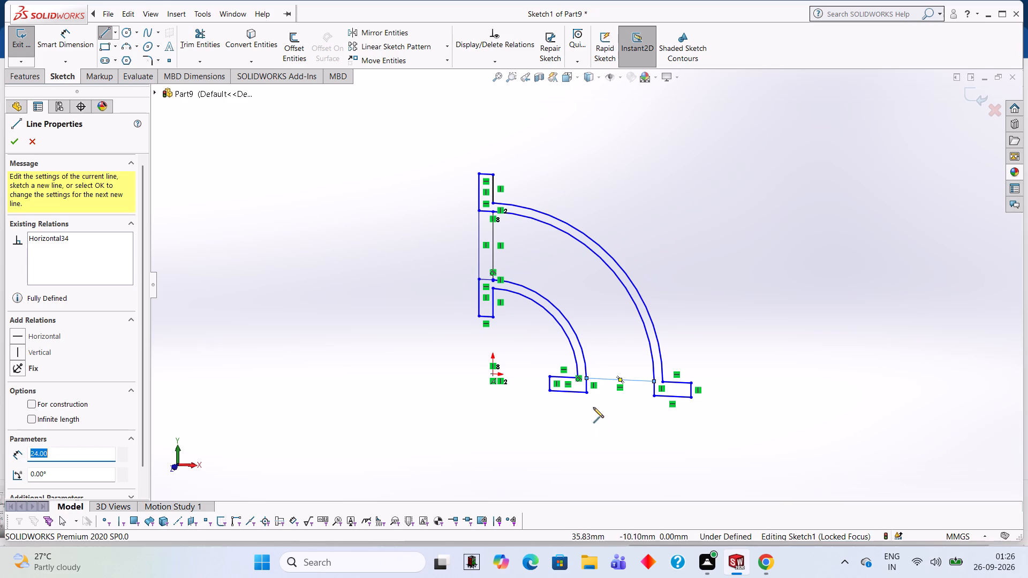
{"action": "left_click", "coordinate": [586, 394]}
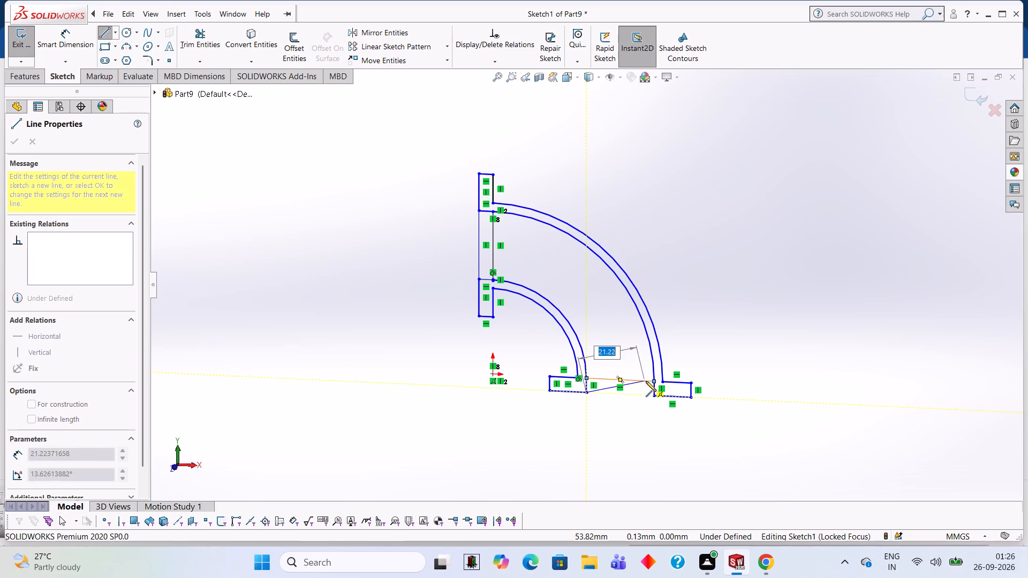
{"action": "left_click", "coordinate": [653, 396]}
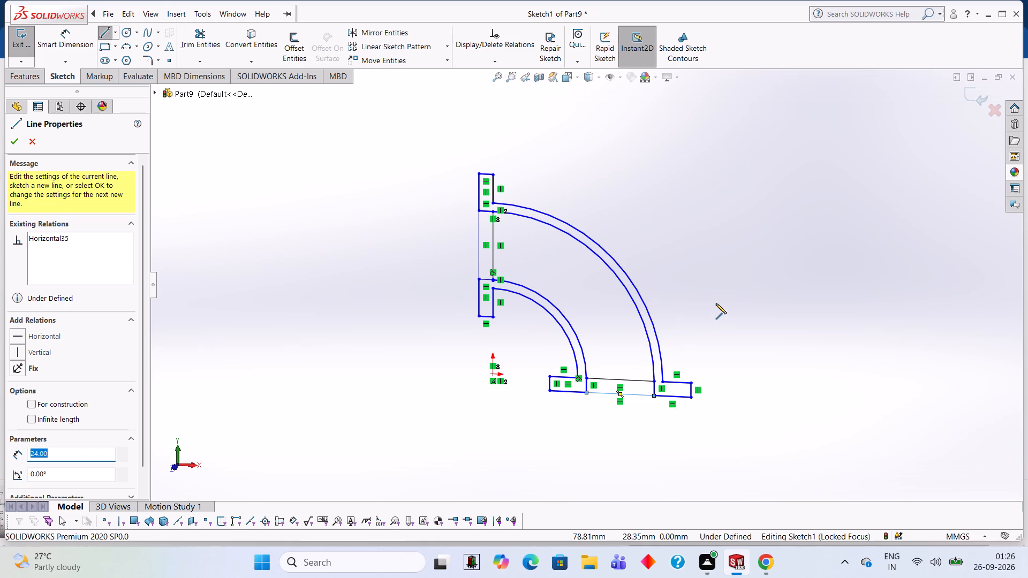
{"action": "key", "text": "Escape"}
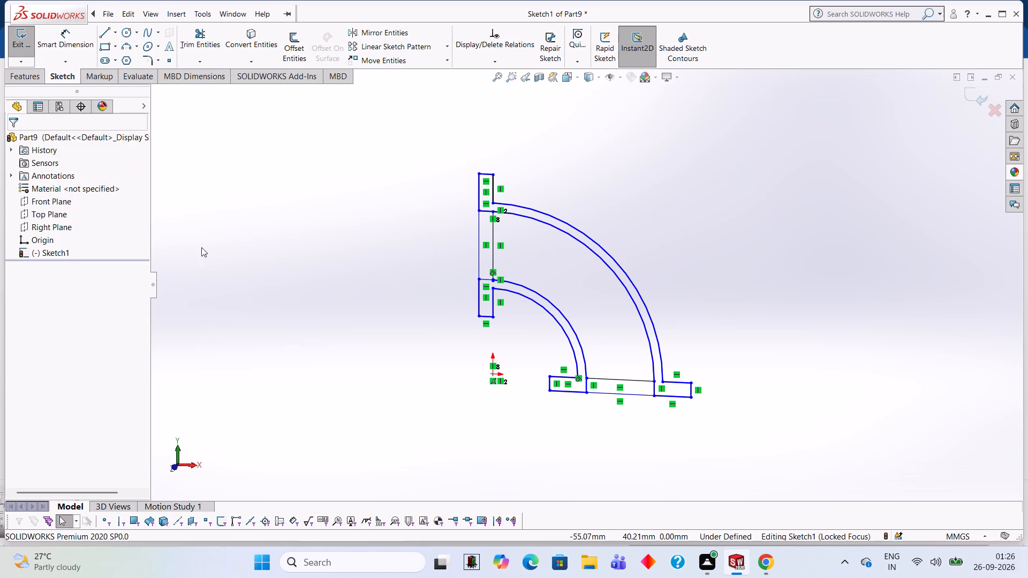
Extrude all five regions 55 mm blind: both flanged arc walls, the two flange bridges and the area between the arcs.
{"action": "left_click", "coordinate": [26, 77]}
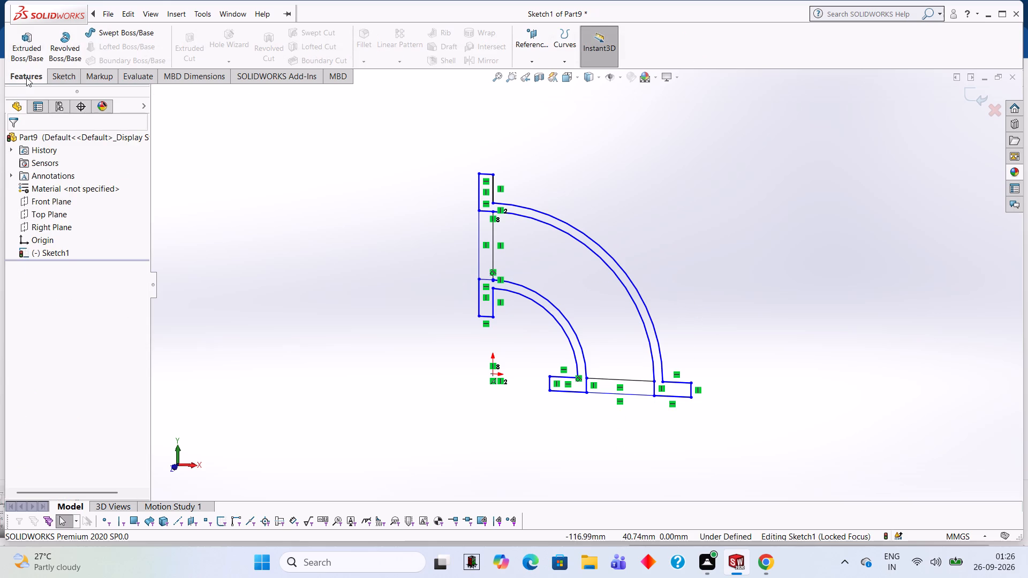
{"action": "left_click", "coordinate": [33, 46]}
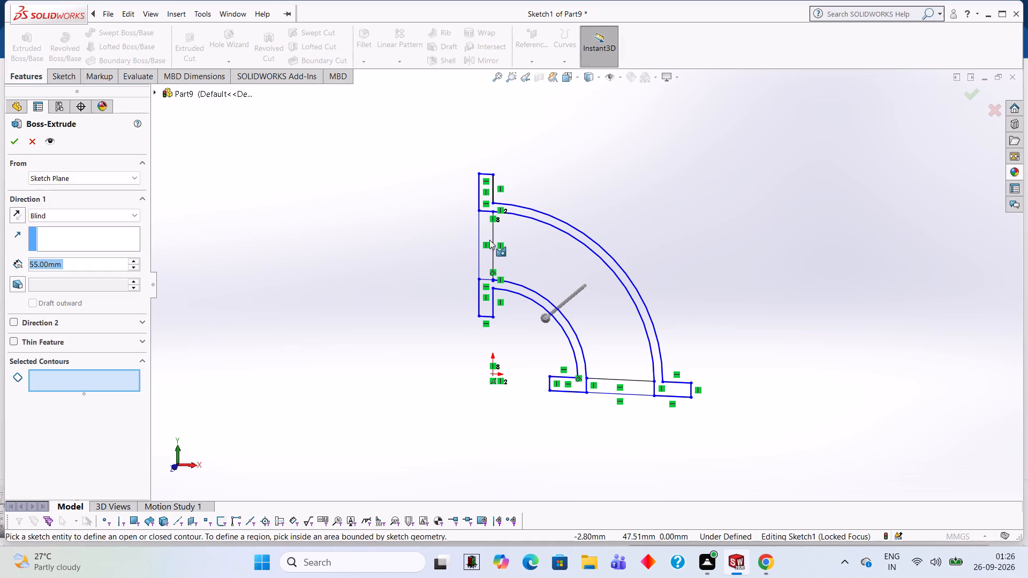
{"action": "left_click", "coordinate": [489, 240]}
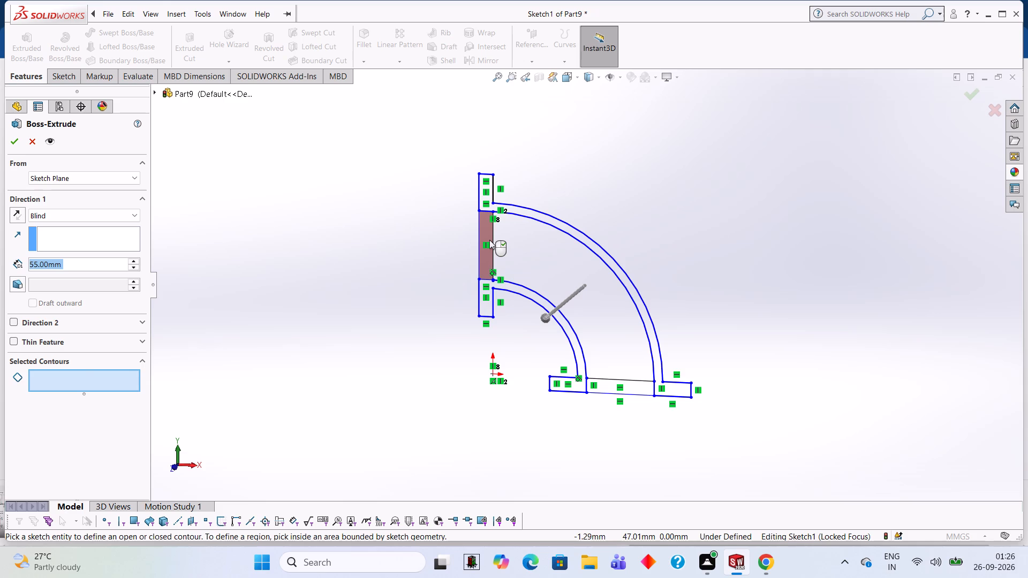
{"action": "left_click", "coordinate": [485, 196]}
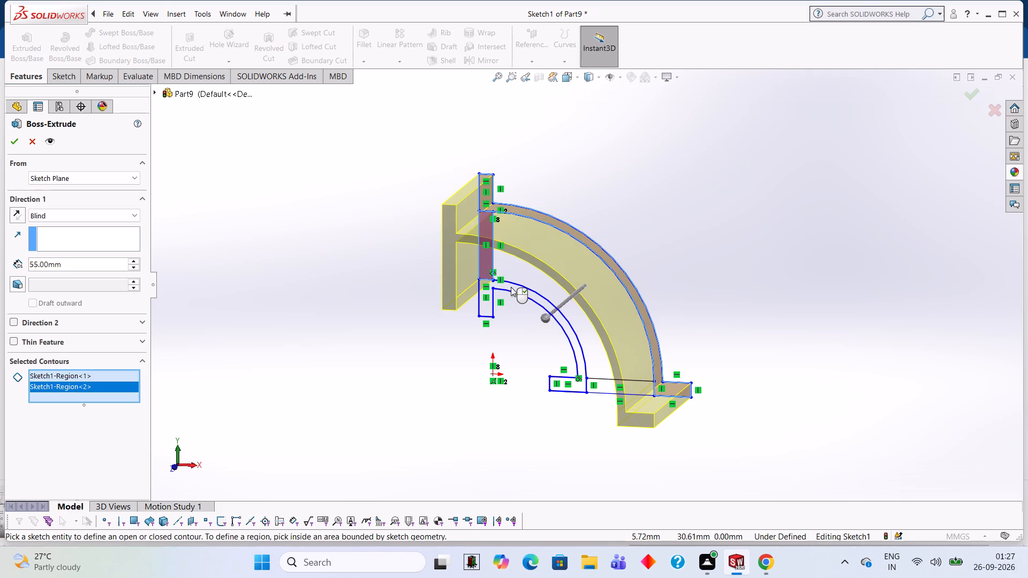
{"action": "left_click", "coordinate": [511, 287]}
{"action": "left_click", "coordinate": [604, 389]}
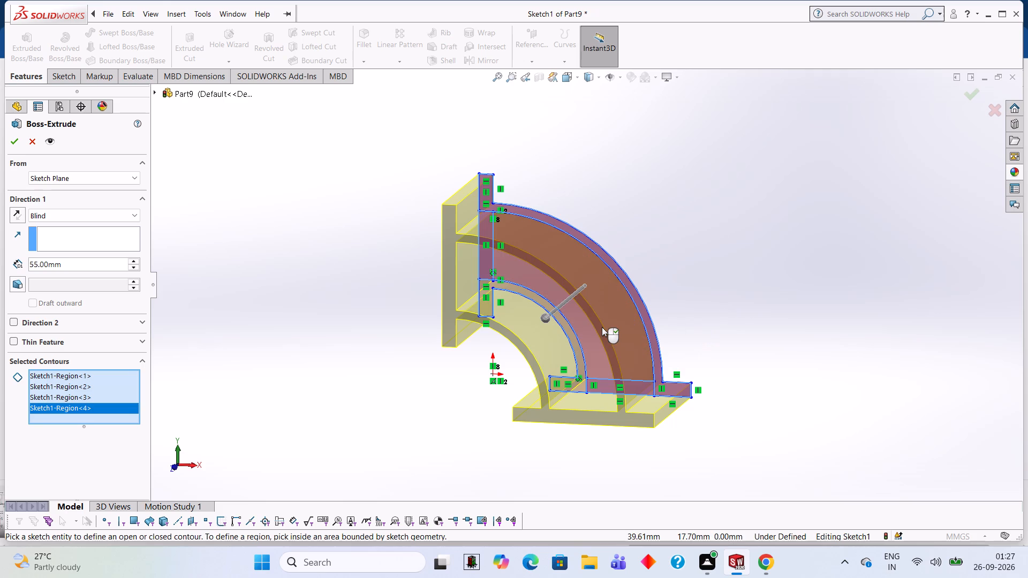
{"action": "middle_click_drag", "start_coordinate": [736, 284], "coordinate": [622, 252]}
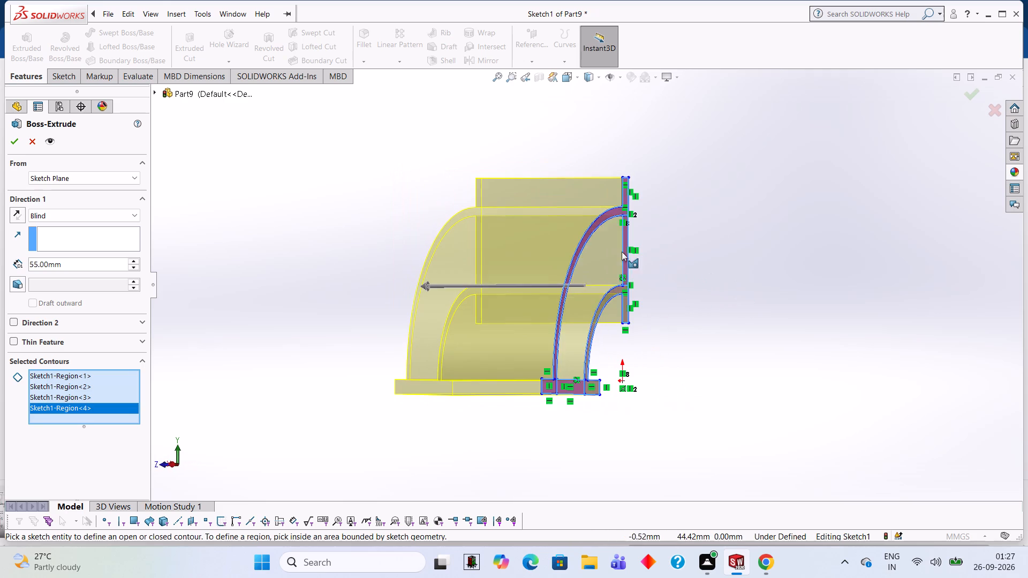
{"action": "left_click", "coordinate": [593, 284]}
{"action": "middle_click_drag", "start_coordinate": [640, 271], "coordinate": [755, 226]}
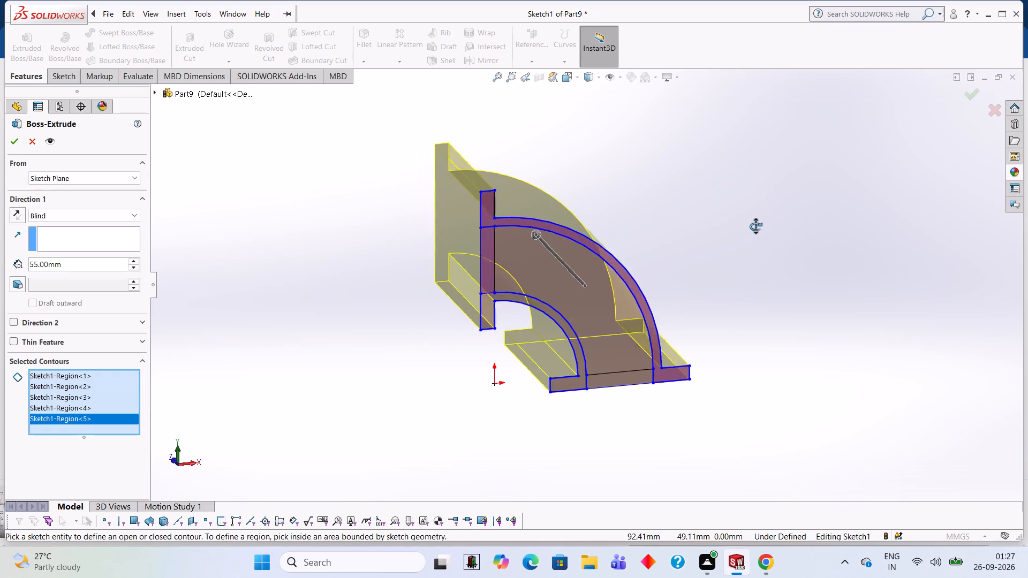
{"action": "middle_click_drag", "start_coordinate": [755, 226], "coordinate": [770, 295]}
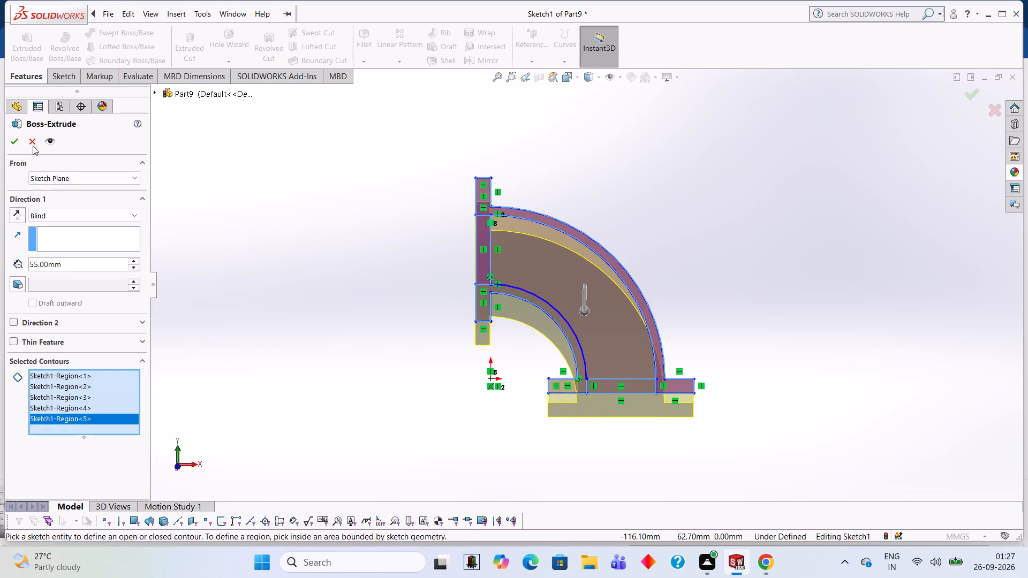
{"action": "left_click", "coordinate": [12, 146]}
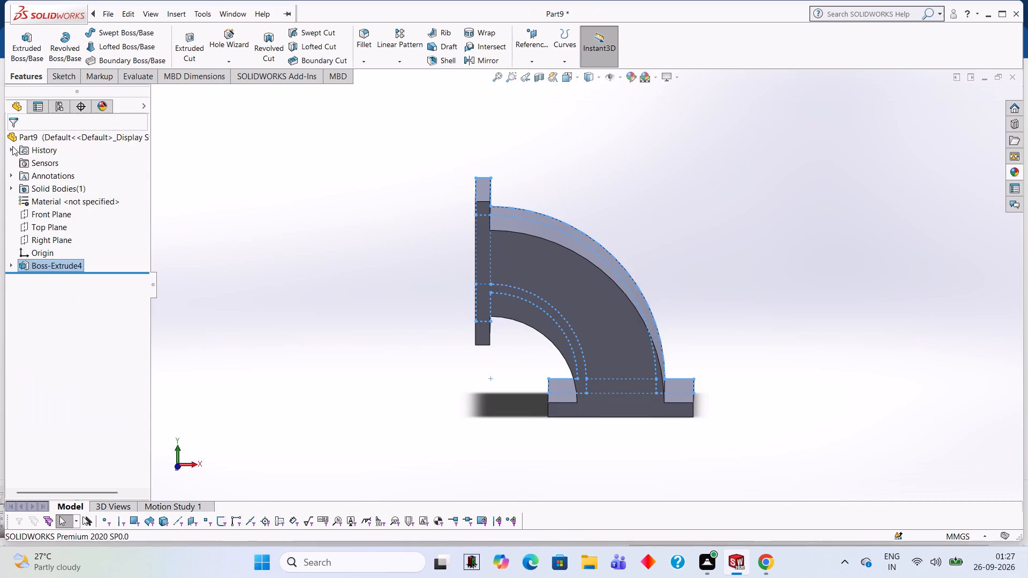
{"action": "left_click", "coordinate": [243, 204]}
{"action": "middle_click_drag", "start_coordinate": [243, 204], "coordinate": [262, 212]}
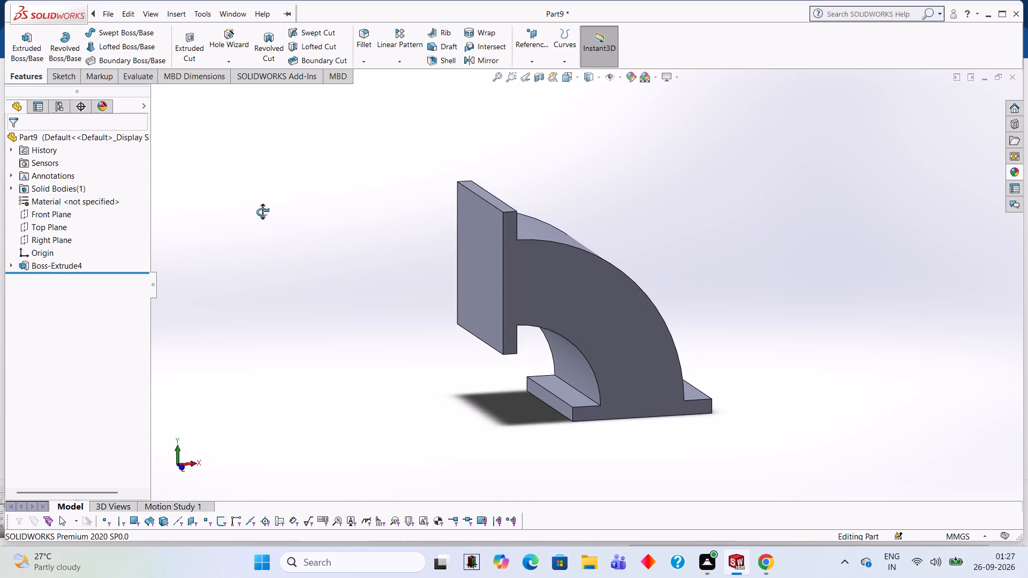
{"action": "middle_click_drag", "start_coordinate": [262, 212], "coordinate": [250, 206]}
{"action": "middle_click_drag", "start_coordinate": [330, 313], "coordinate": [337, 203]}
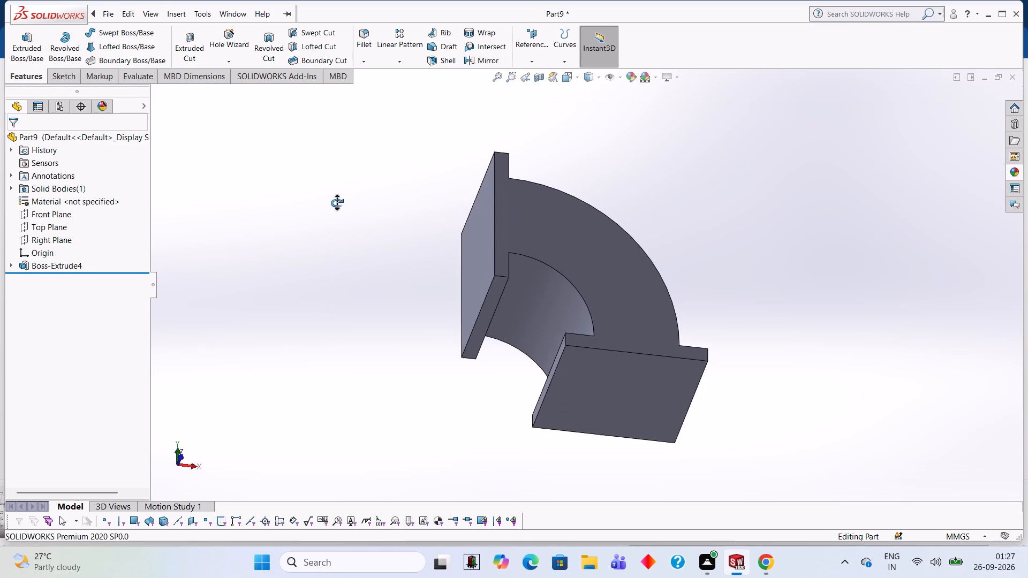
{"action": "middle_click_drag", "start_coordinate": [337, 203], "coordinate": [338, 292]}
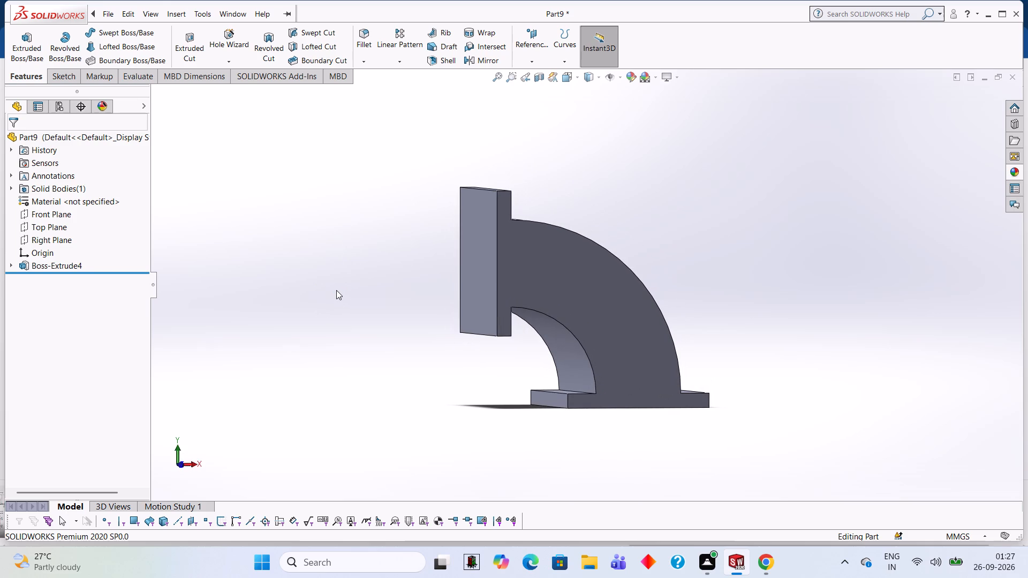
Undo the 55 mm extrusion of the five profile regions.
{"action": "key", "text": "ctrl+z"}
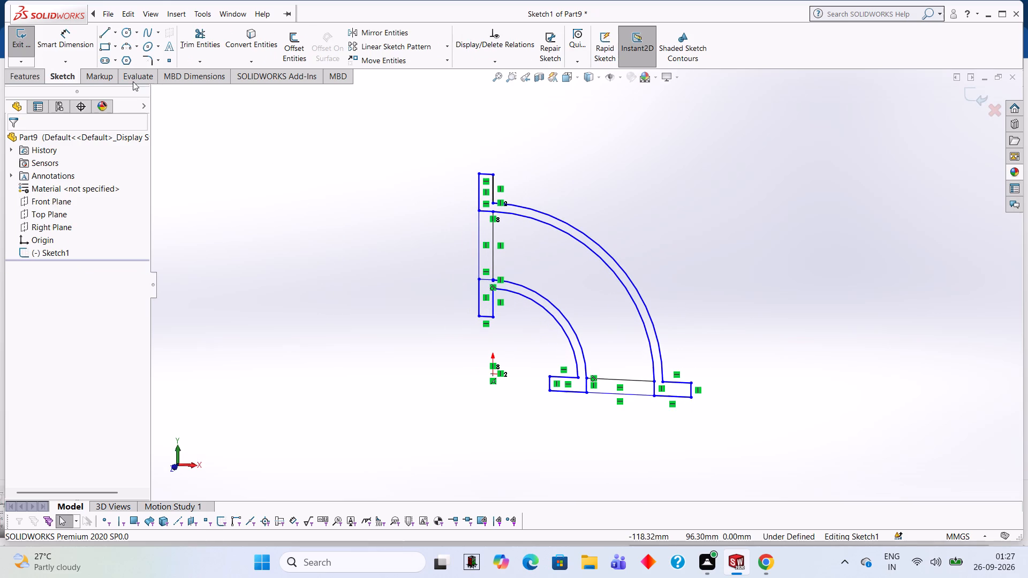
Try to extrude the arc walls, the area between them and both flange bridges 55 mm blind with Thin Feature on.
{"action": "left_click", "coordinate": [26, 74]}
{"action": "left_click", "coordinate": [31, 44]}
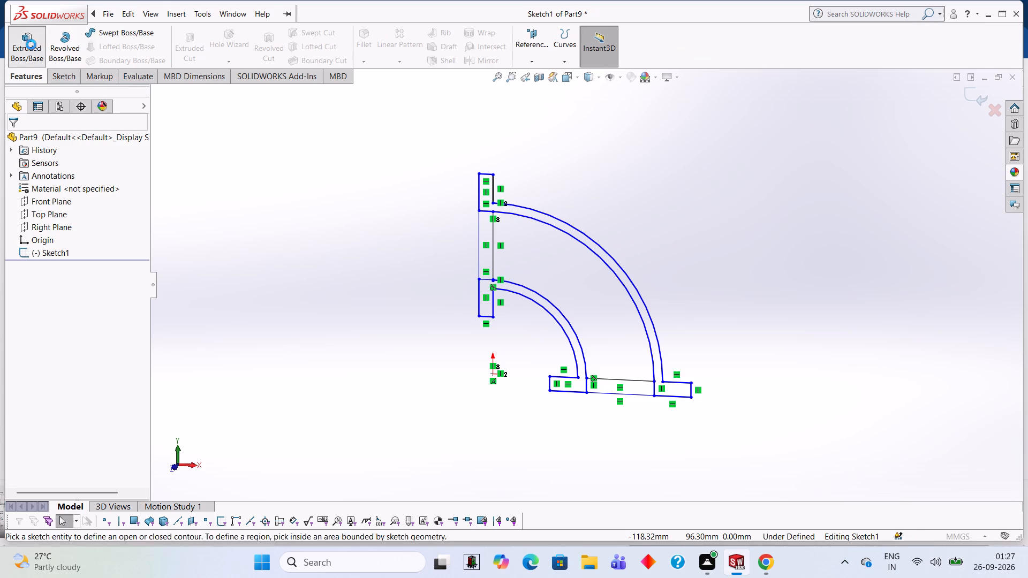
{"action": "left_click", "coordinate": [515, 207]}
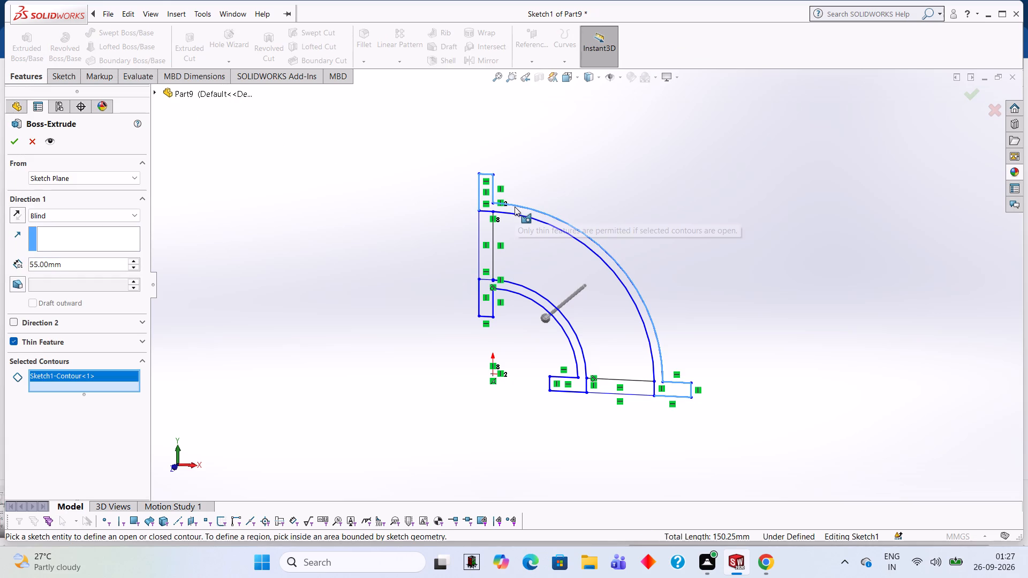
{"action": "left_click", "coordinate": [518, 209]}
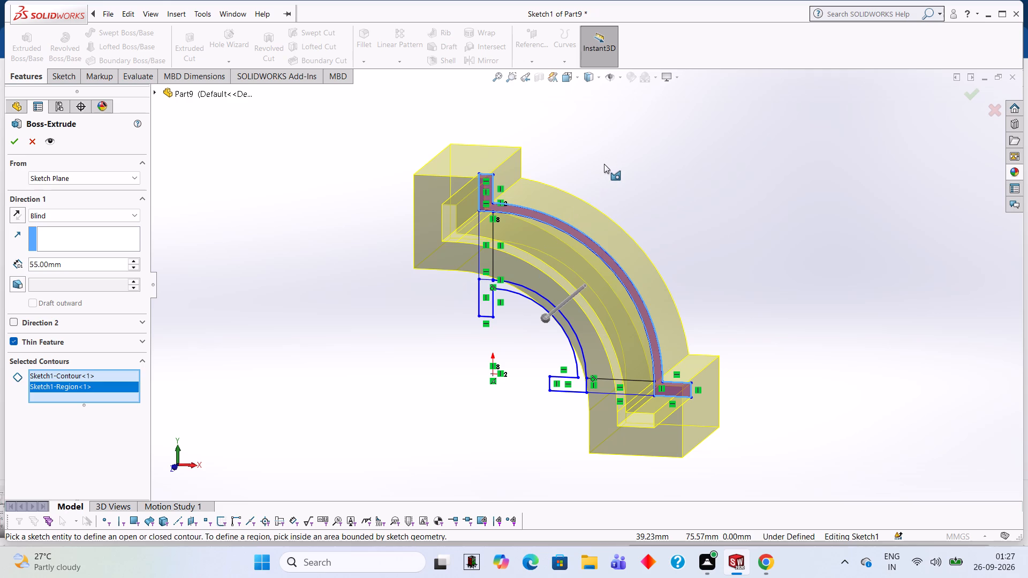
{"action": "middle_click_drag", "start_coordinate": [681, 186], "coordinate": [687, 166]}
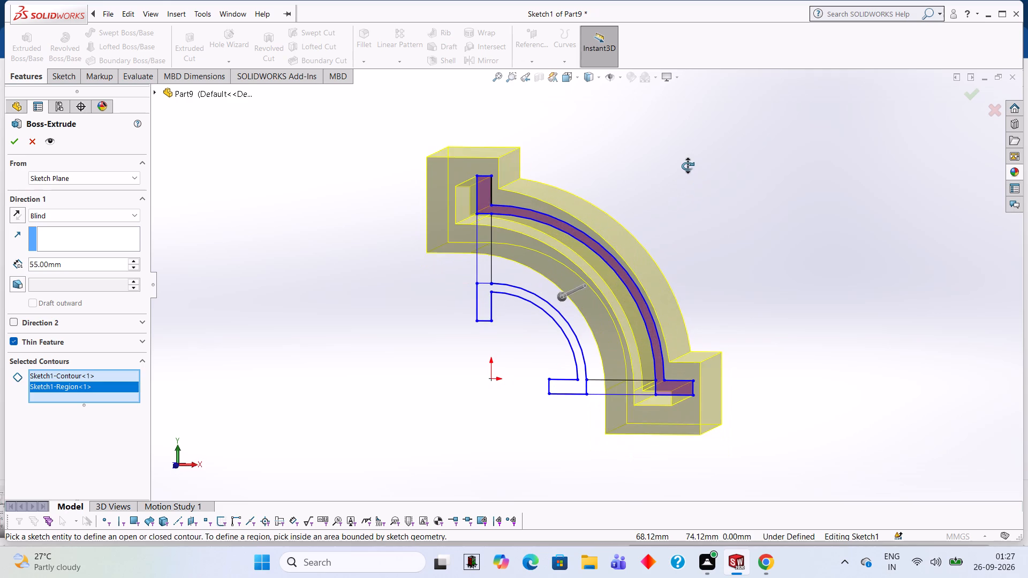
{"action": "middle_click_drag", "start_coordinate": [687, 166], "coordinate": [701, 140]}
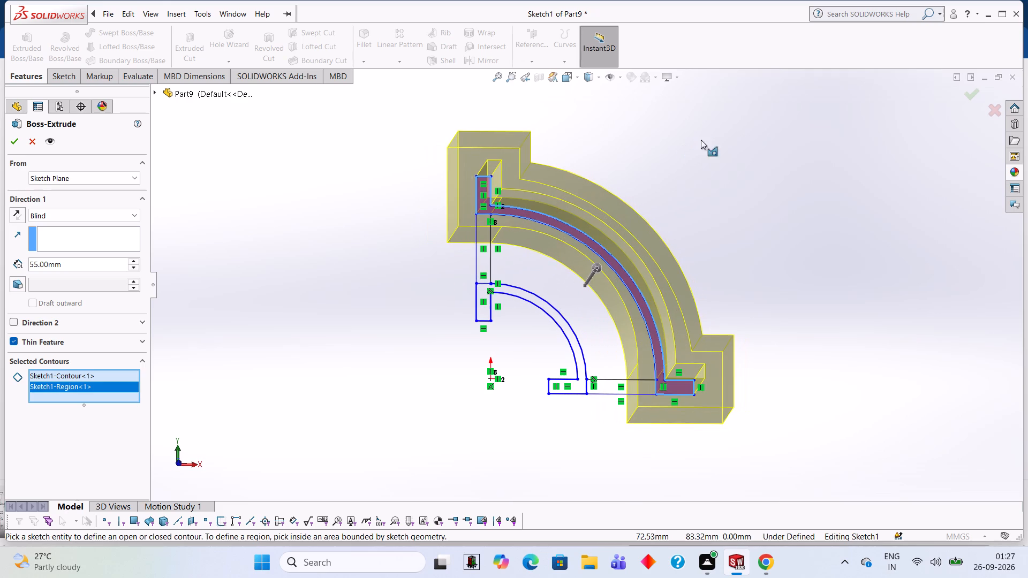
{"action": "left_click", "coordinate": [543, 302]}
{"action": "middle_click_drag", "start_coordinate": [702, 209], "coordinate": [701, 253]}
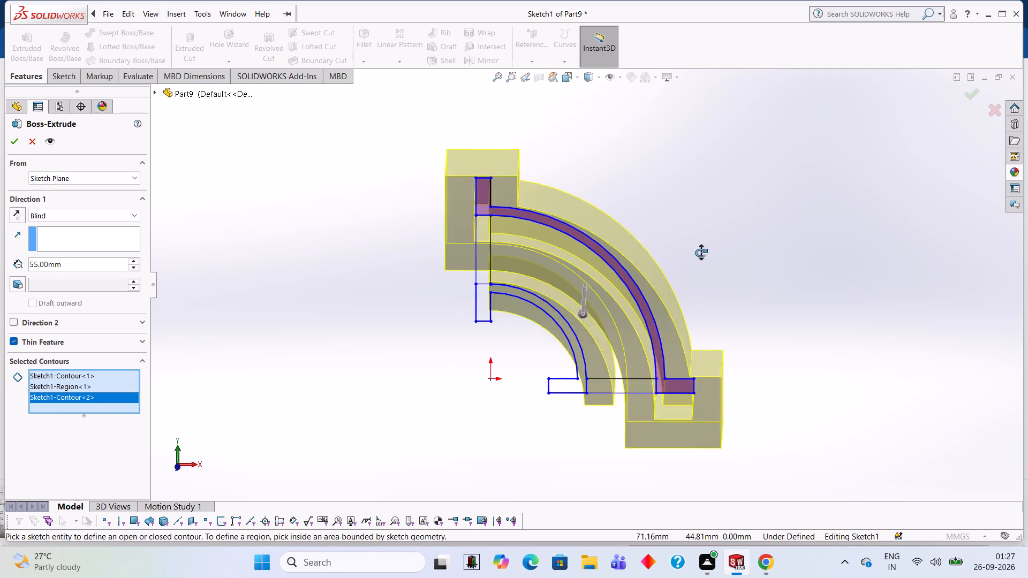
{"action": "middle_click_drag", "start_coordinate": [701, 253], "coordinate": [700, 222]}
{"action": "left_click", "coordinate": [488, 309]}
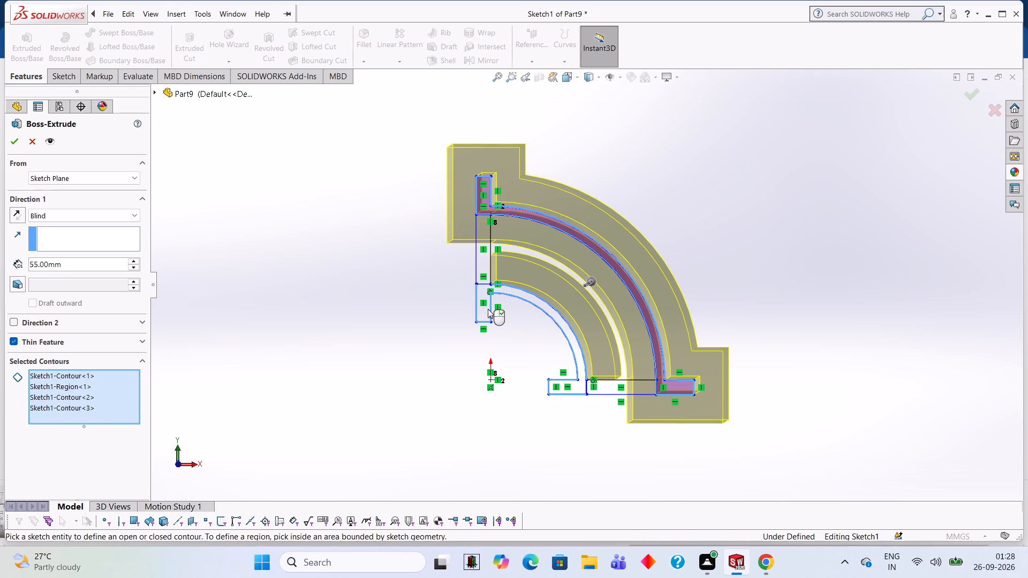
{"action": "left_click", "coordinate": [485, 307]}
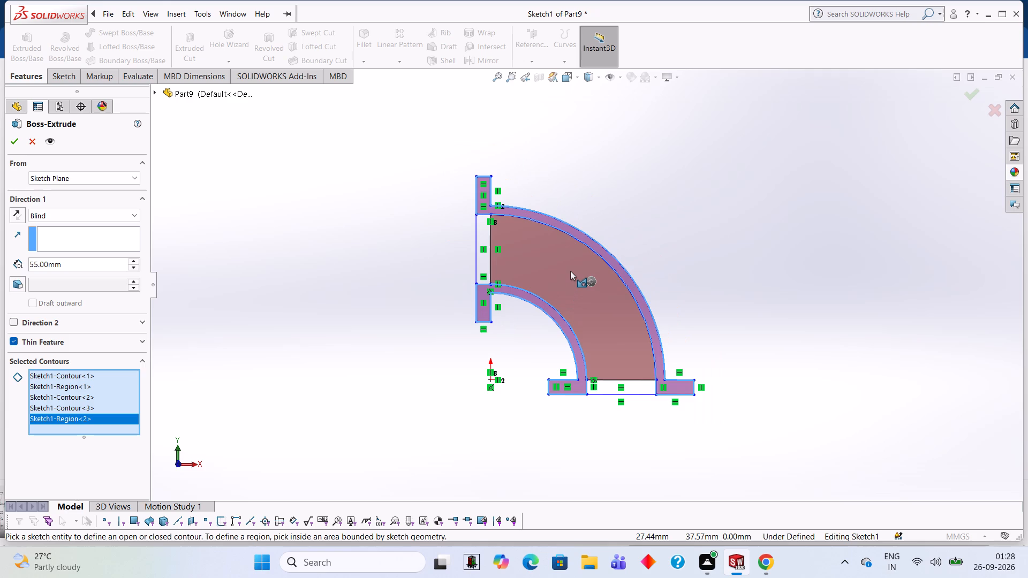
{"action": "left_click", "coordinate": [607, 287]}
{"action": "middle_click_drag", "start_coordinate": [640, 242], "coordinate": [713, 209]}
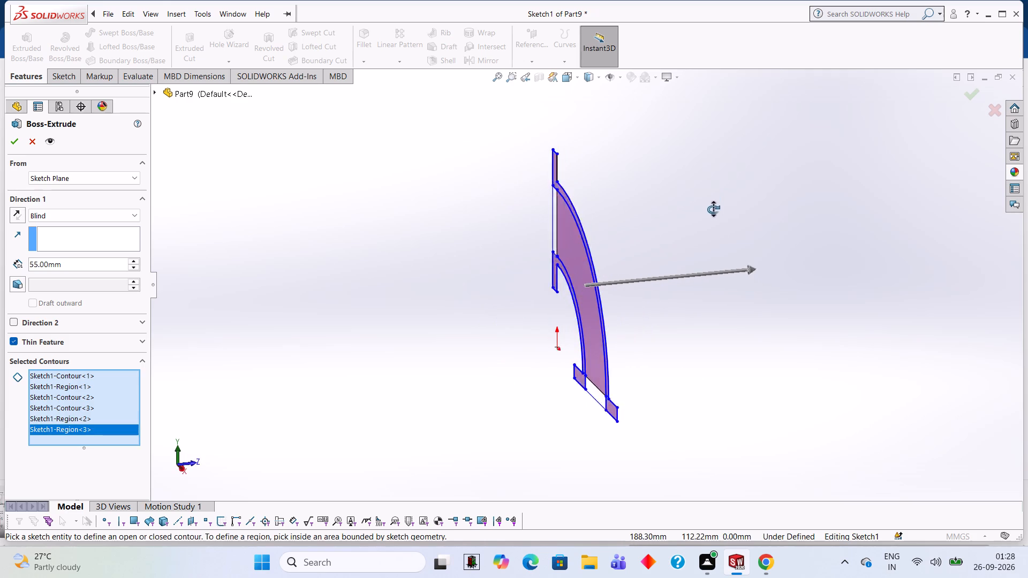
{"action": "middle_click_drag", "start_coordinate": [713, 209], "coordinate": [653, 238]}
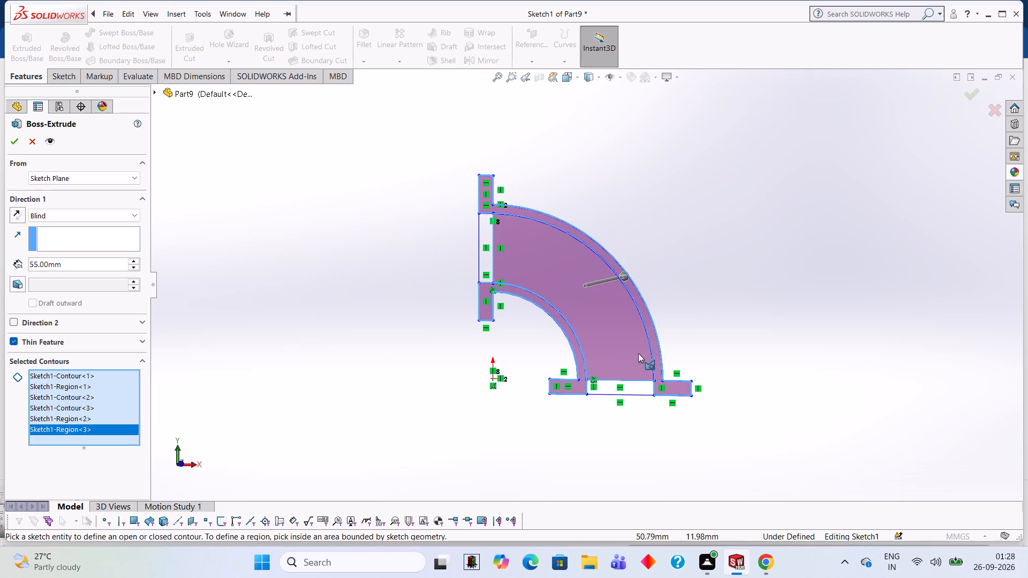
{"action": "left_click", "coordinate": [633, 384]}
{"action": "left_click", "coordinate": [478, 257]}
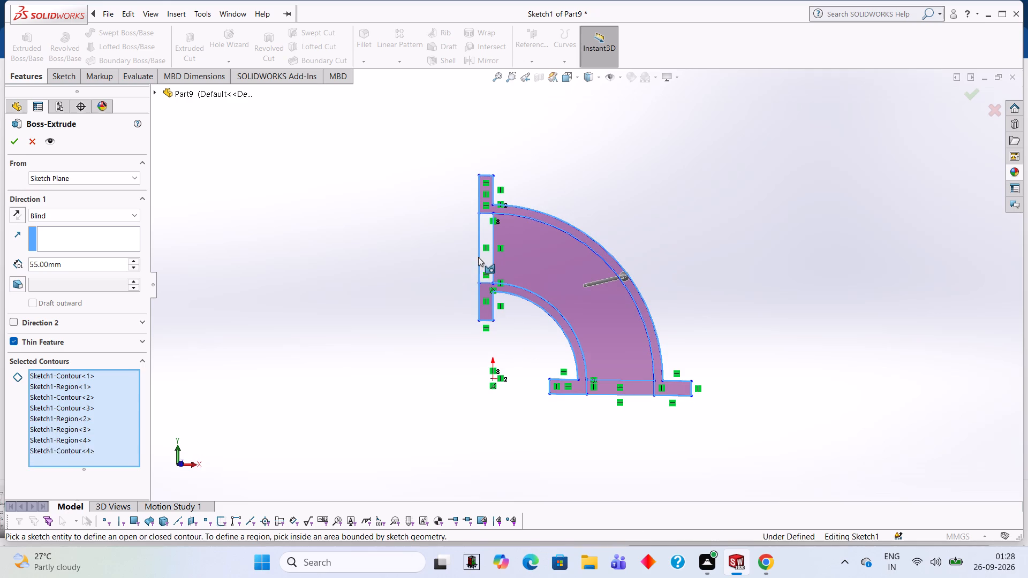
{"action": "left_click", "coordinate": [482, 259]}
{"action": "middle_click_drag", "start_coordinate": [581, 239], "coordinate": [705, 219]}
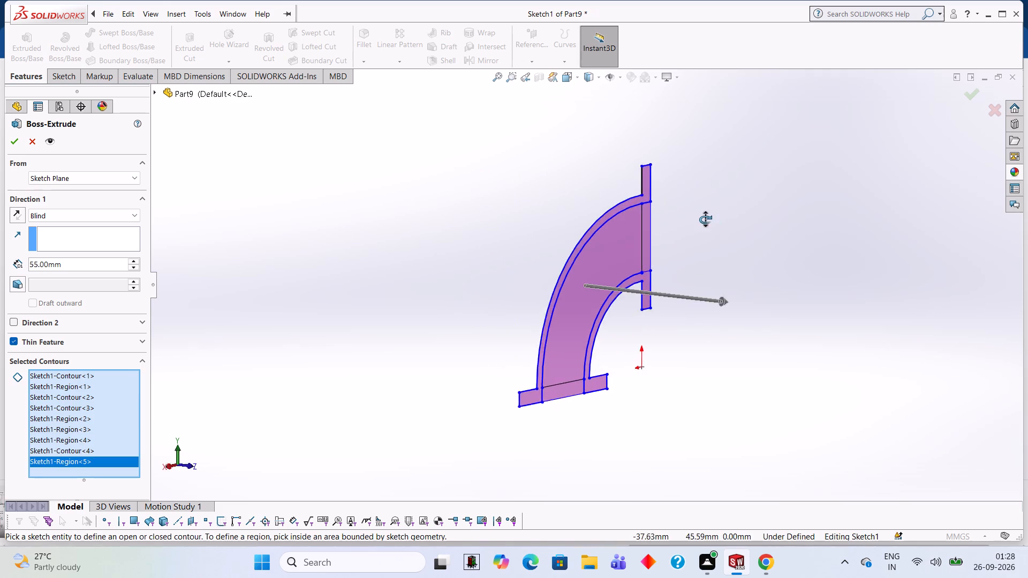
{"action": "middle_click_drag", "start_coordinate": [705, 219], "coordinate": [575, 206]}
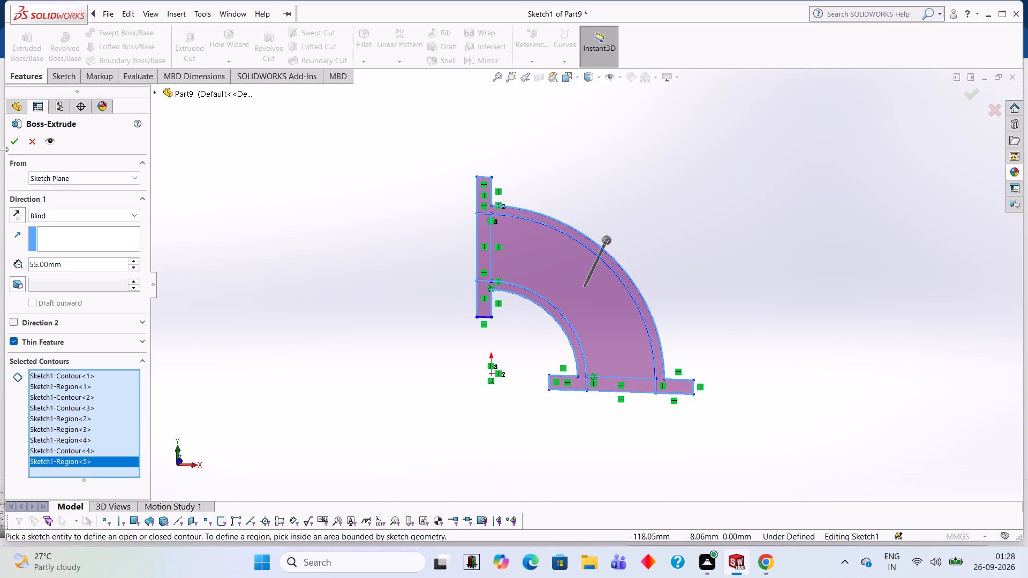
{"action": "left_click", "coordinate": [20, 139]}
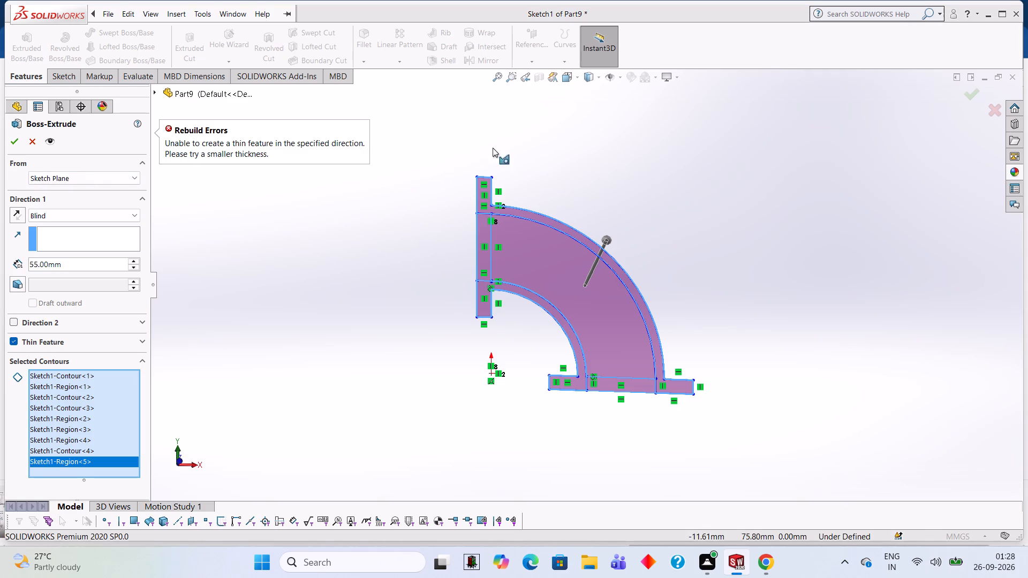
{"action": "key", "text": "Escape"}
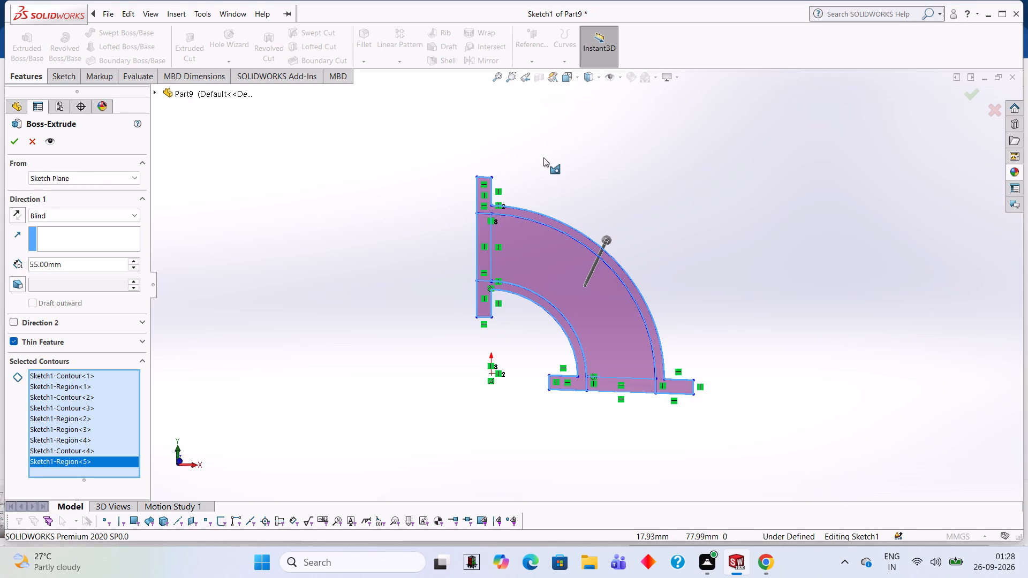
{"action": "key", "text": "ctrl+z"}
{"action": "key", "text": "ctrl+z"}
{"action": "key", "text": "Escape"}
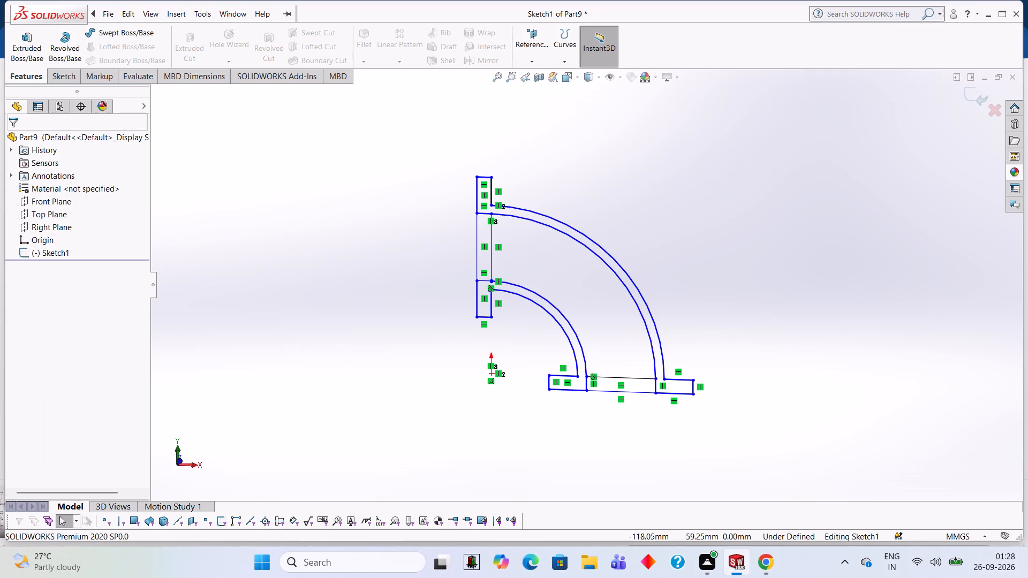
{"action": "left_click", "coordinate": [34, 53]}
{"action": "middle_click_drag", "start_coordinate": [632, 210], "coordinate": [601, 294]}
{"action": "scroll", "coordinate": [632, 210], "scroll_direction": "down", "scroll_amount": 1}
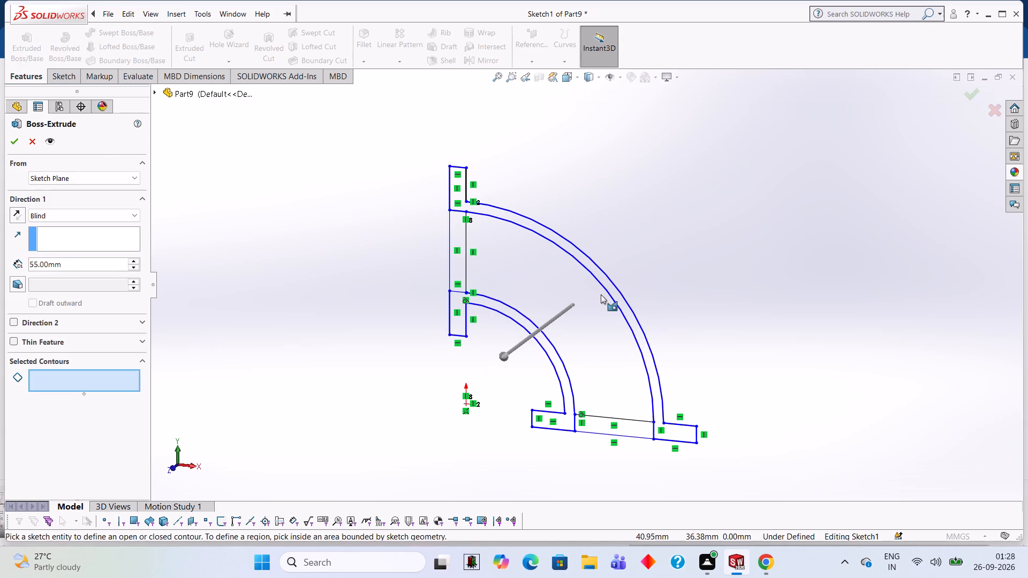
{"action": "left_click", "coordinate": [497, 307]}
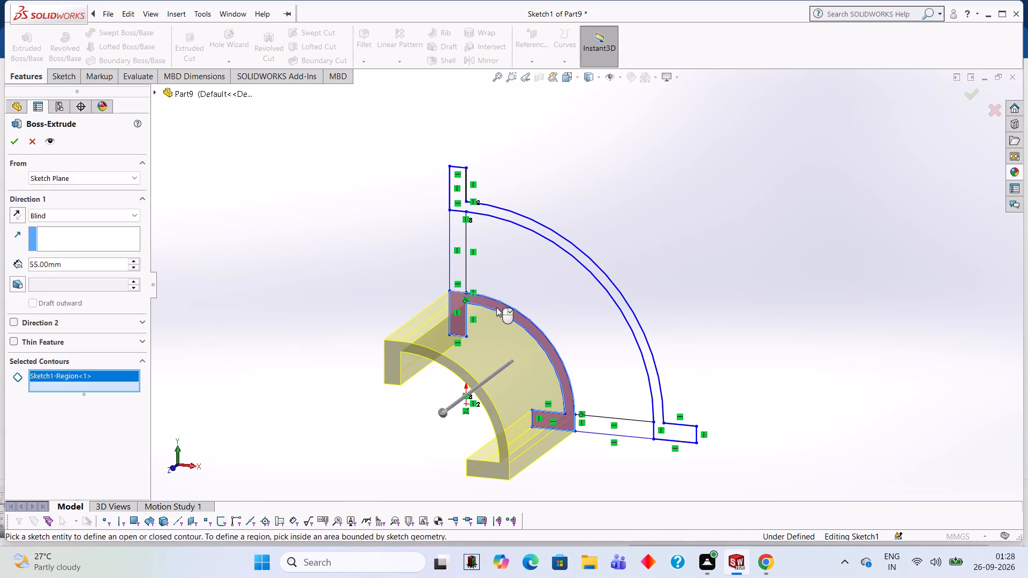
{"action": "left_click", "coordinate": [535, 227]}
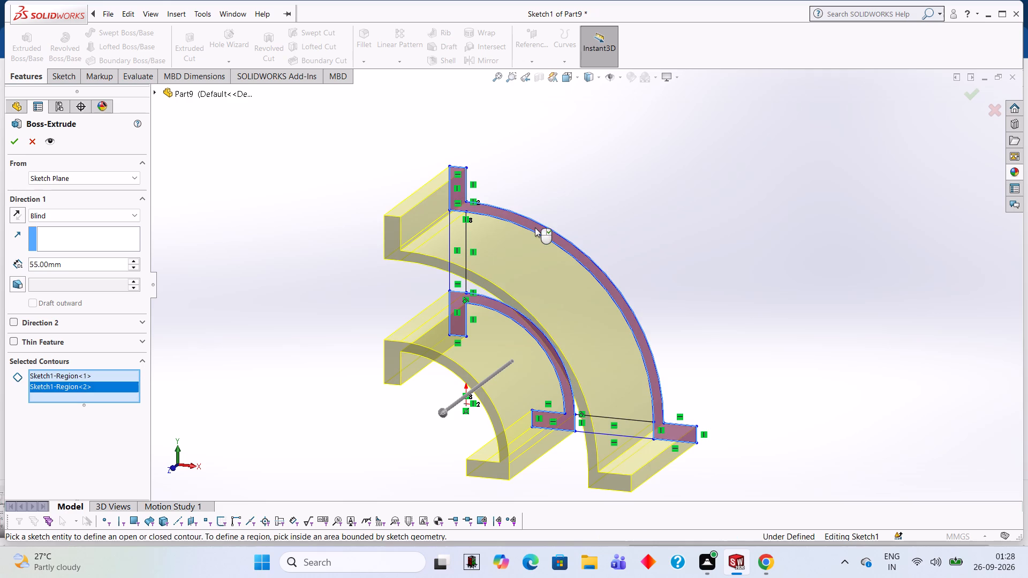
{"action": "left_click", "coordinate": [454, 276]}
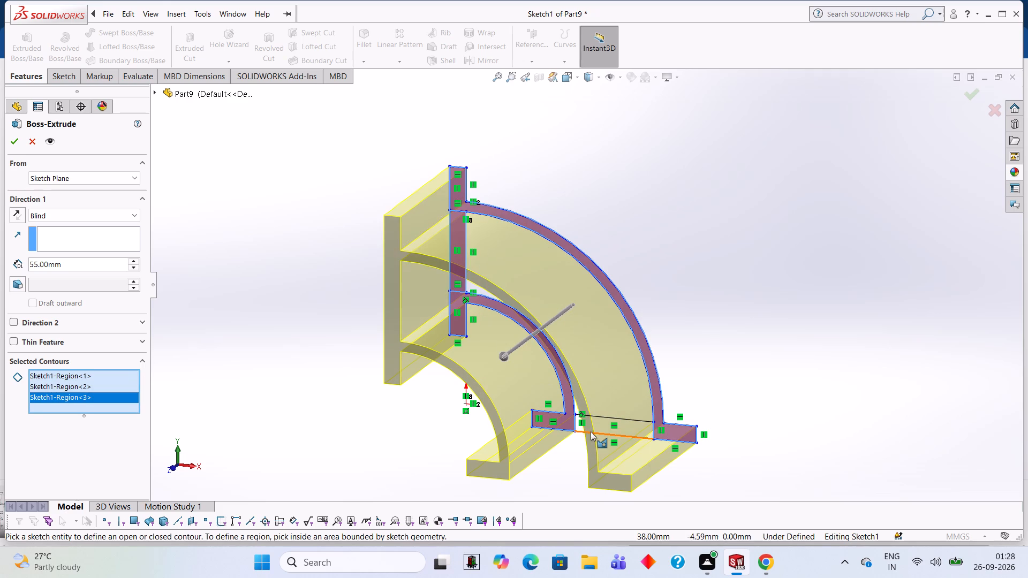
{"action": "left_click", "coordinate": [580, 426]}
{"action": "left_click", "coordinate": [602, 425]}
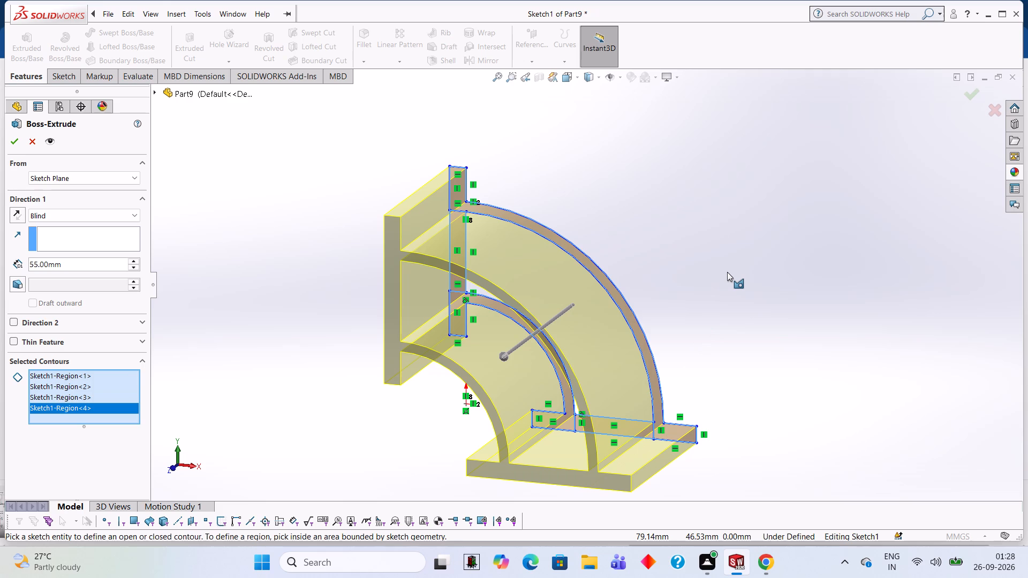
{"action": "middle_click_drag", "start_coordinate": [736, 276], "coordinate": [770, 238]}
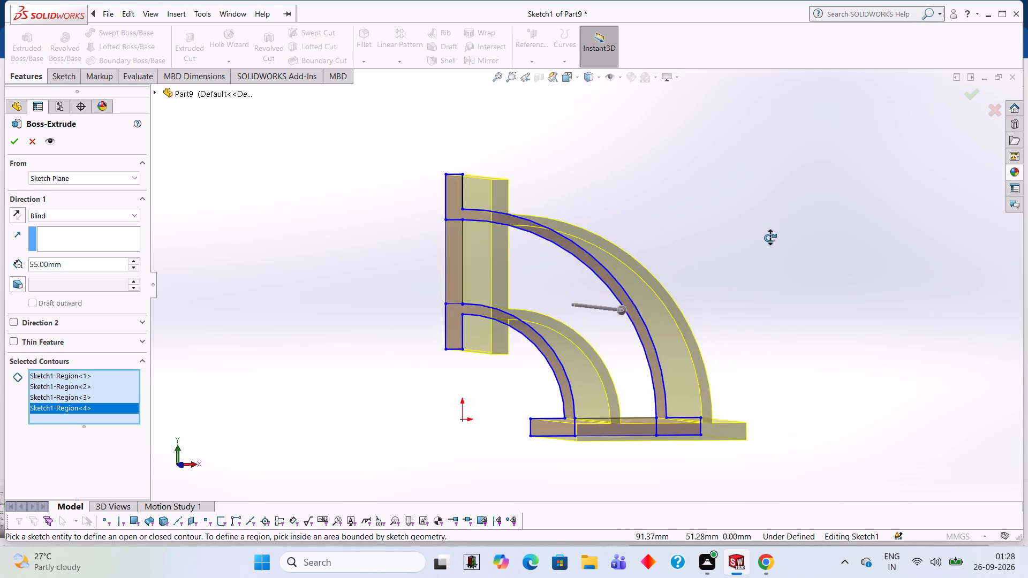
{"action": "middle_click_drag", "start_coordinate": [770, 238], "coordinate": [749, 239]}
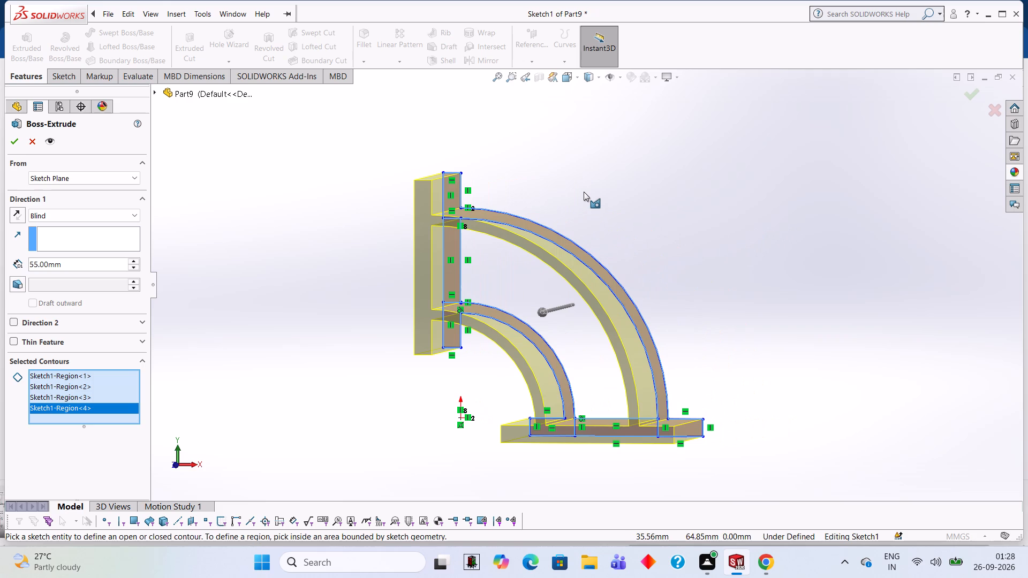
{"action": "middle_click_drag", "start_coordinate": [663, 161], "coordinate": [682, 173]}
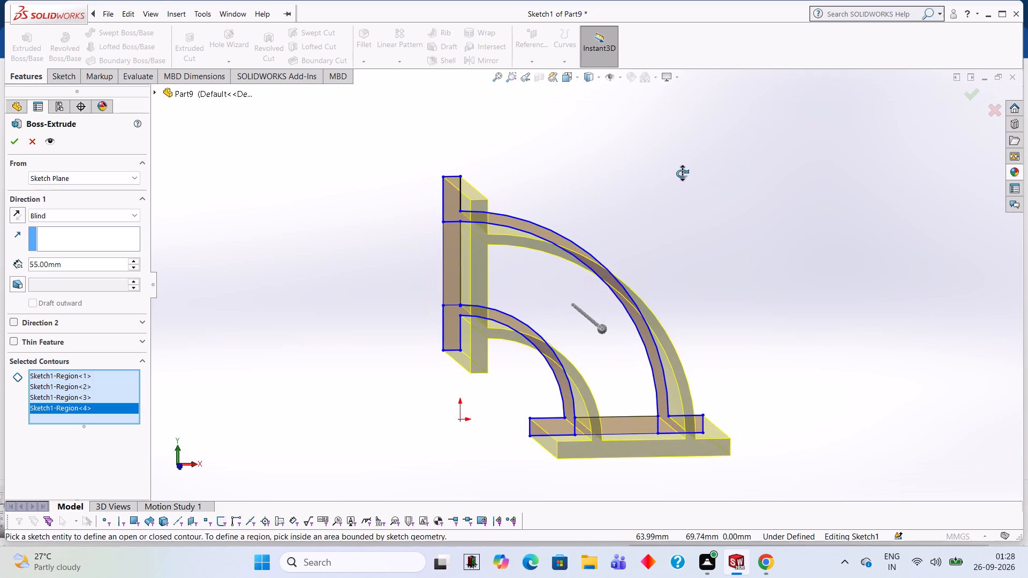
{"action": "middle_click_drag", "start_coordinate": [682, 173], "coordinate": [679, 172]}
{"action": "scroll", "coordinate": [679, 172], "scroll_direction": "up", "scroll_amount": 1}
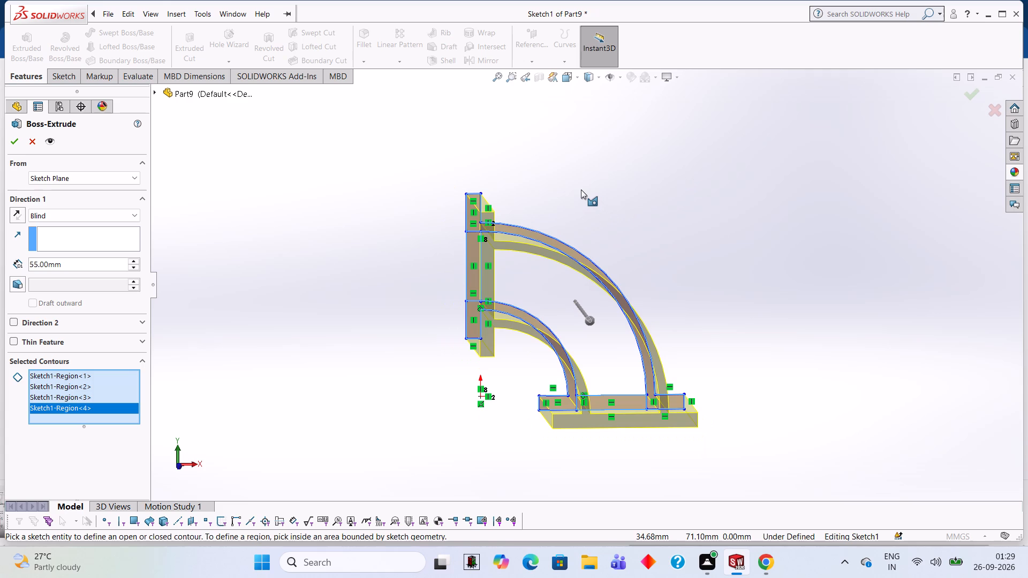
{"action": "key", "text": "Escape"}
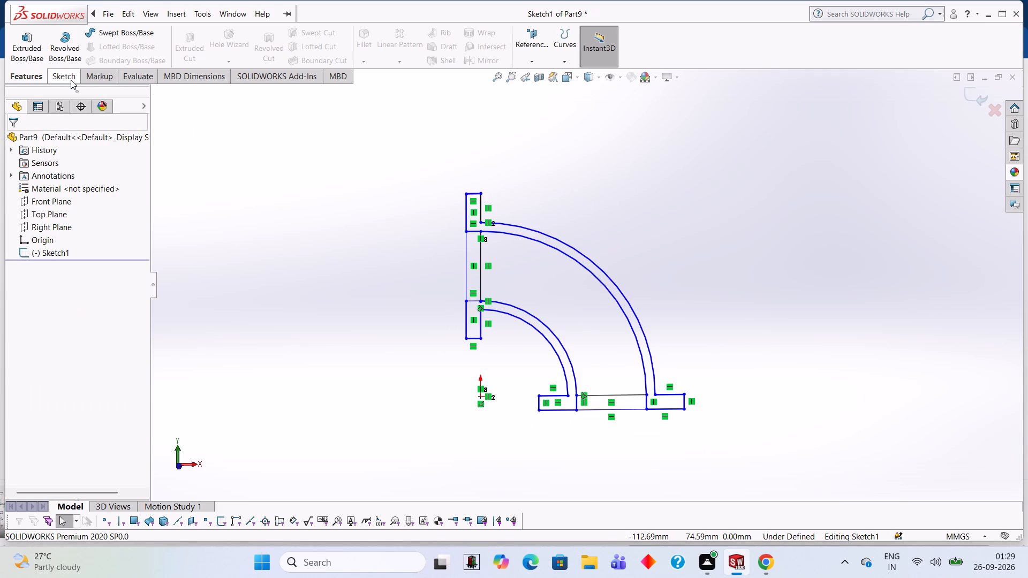
Extrude only the outer and inner flanged arc wall regions 55 mm blind, leaving out the bridges and the area between the arcs.
{"action": "left_click", "coordinate": [28, 57]}
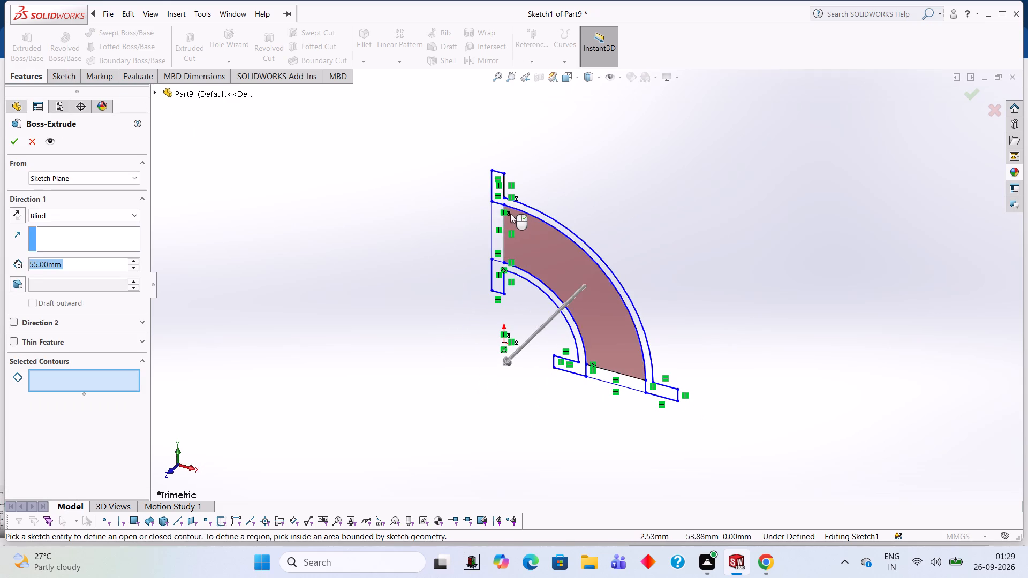
{"action": "left_click", "coordinate": [516, 206]}
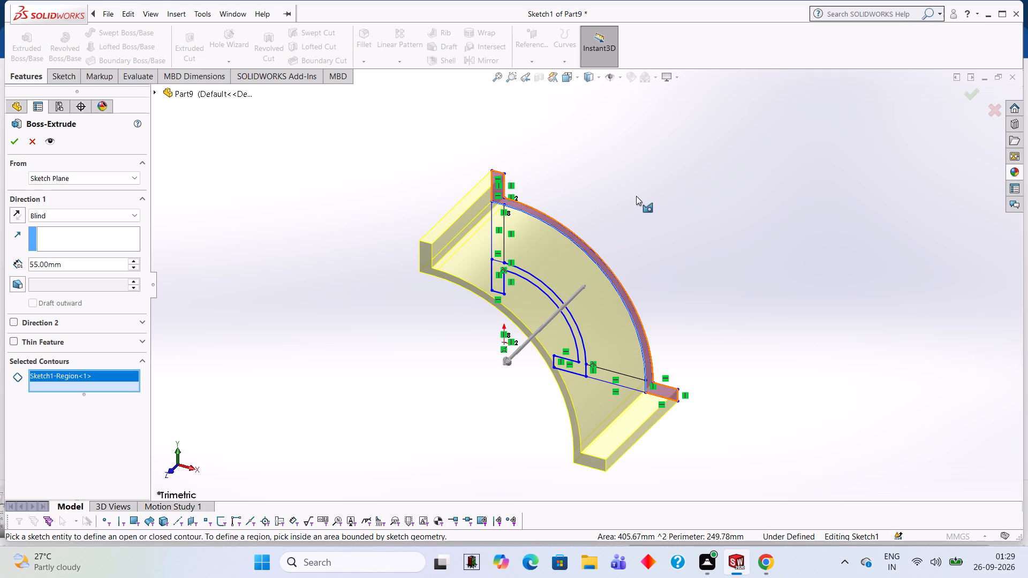
{"action": "middle_click_drag", "start_coordinate": [636, 196], "coordinate": [666, 154]}
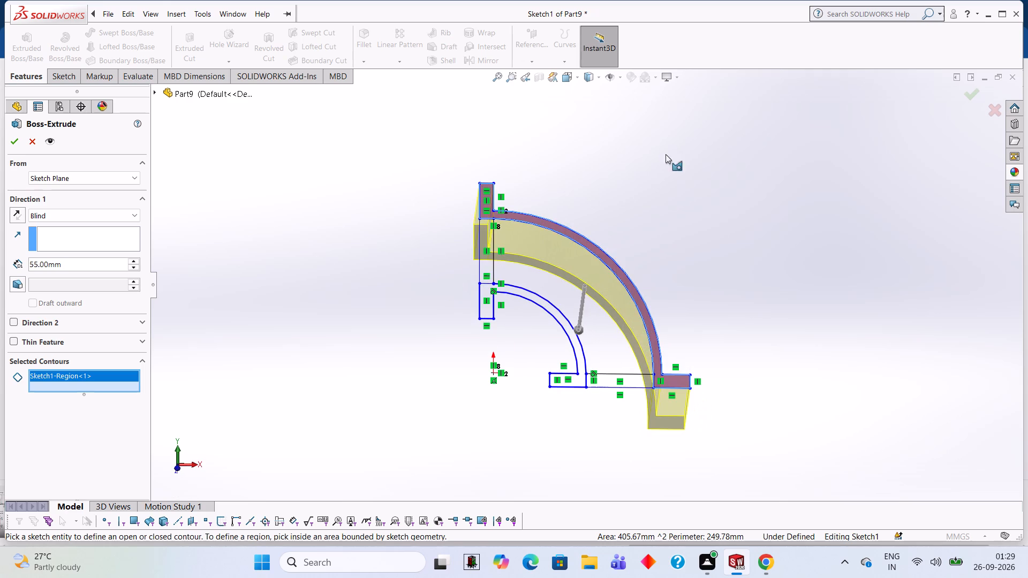
{"action": "left_click", "coordinate": [544, 303]}
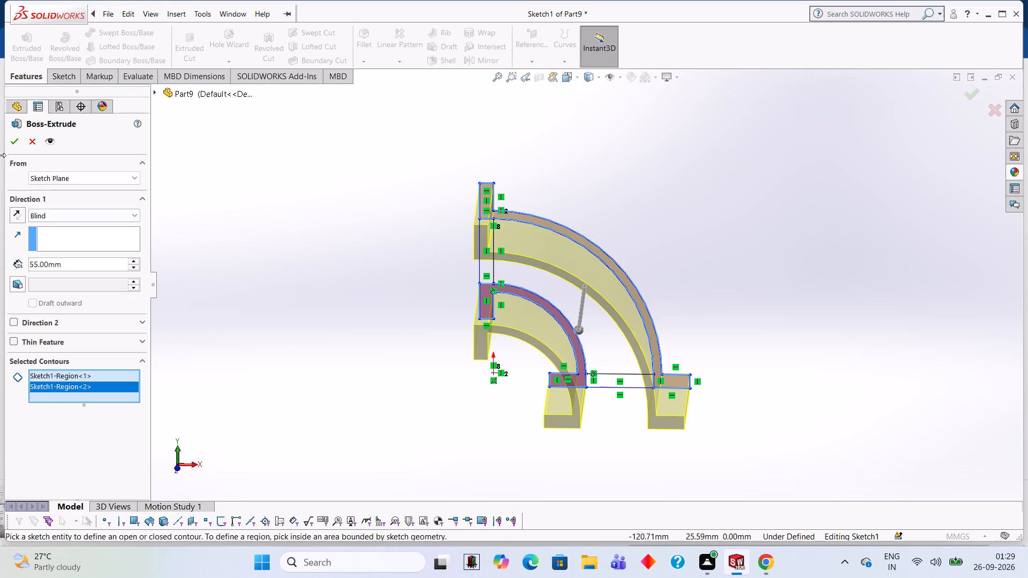
{"action": "left_click", "coordinate": [8, 144]}
{"action": "left_click", "coordinate": [278, 224]}
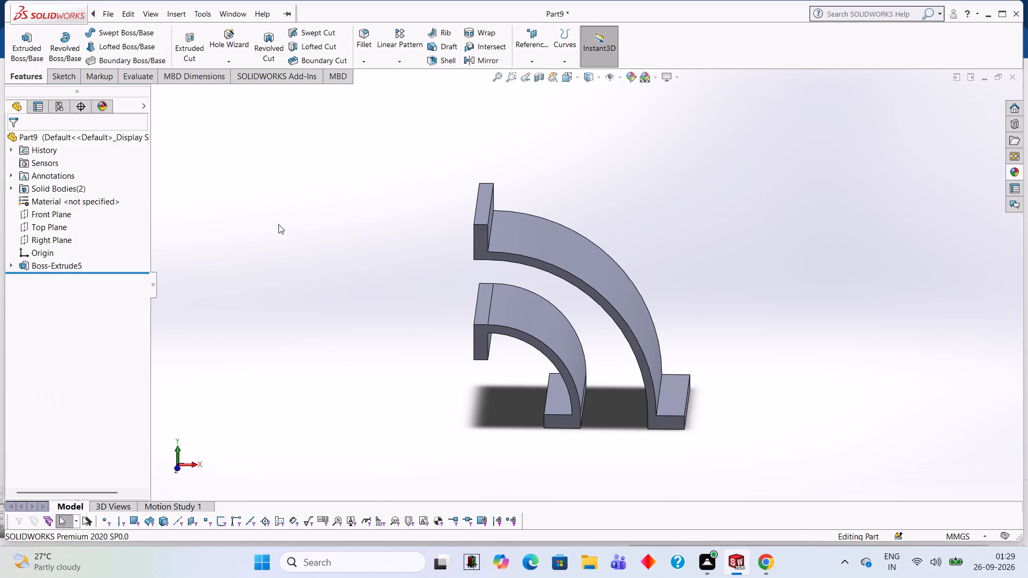
{"action": "middle_click_drag", "start_coordinate": [283, 226], "coordinate": [294, 206]}
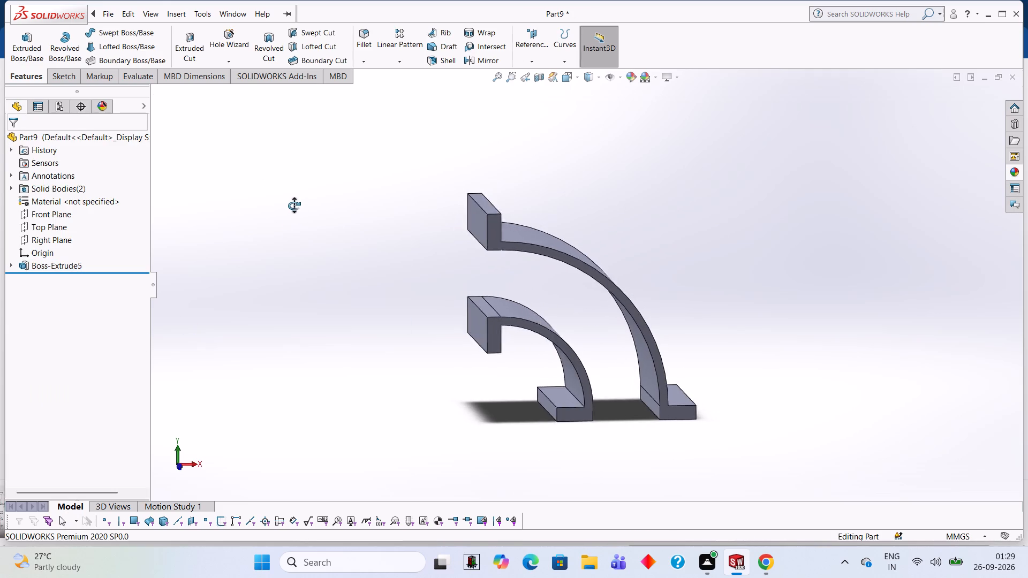
{"action": "middle_click_drag", "start_coordinate": [294, 206], "coordinate": [284, 174]}
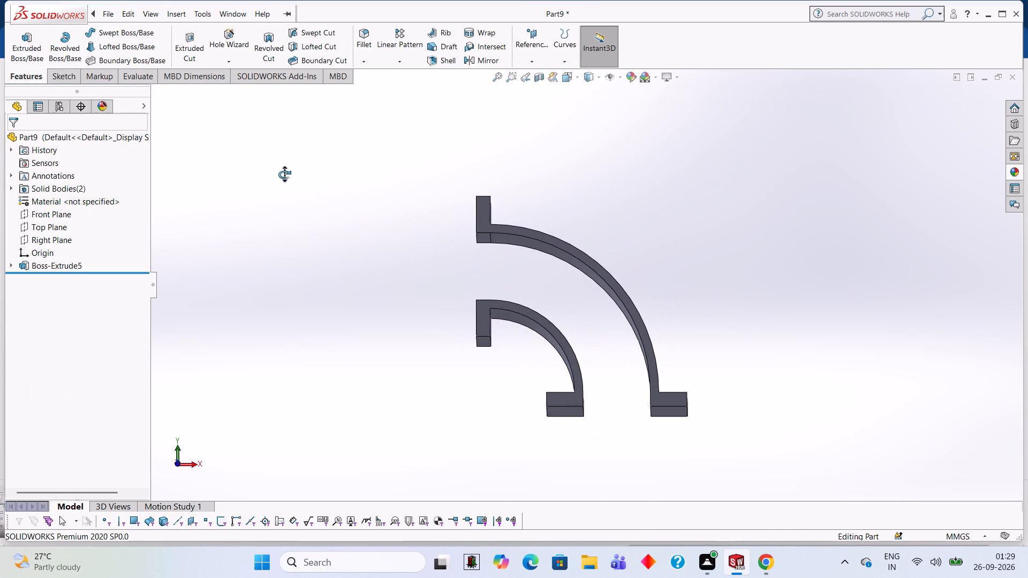
Examine the two extruded arc walls and their end flanges from several angles.
{"action": "middle_click_drag", "start_coordinate": [284, 174], "coordinate": [288, 194]}
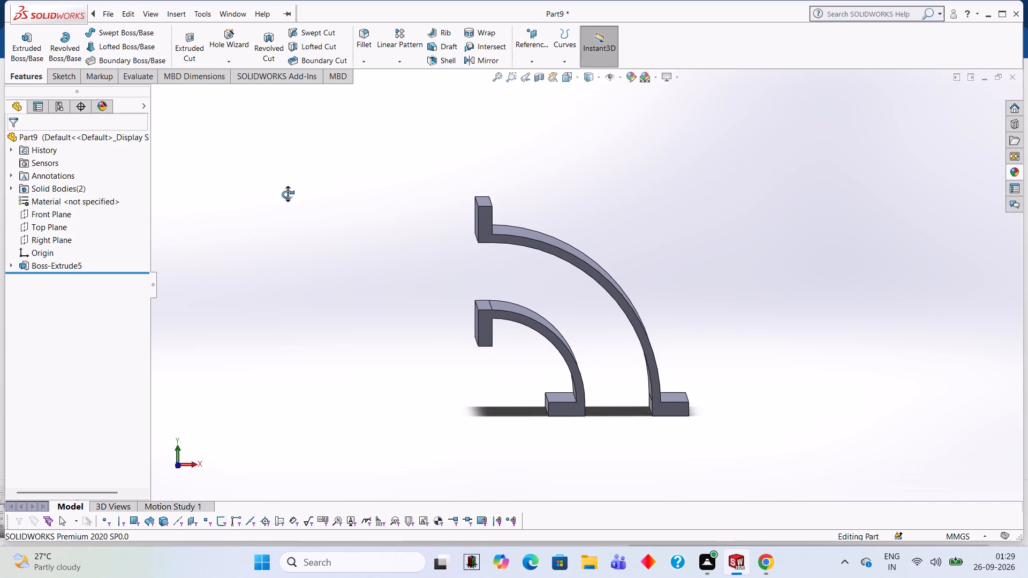
{"action": "middle_click_drag", "start_coordinate": [288, 194], "coordinate": [285, 190]}
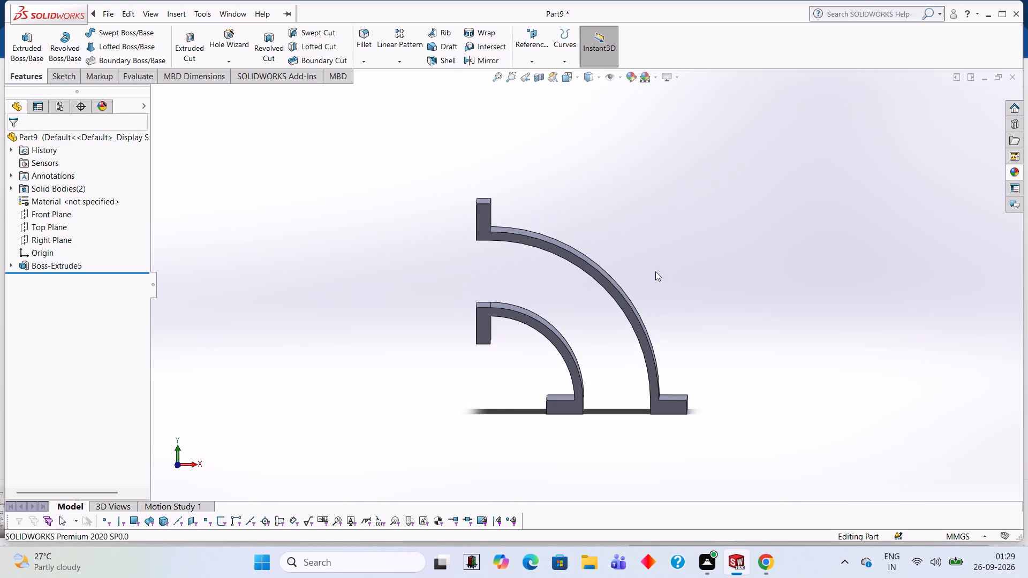
{"action": "scroll", "coordinate": [602, 443], "scroll_direction": "down", "scroll_amount": 1}
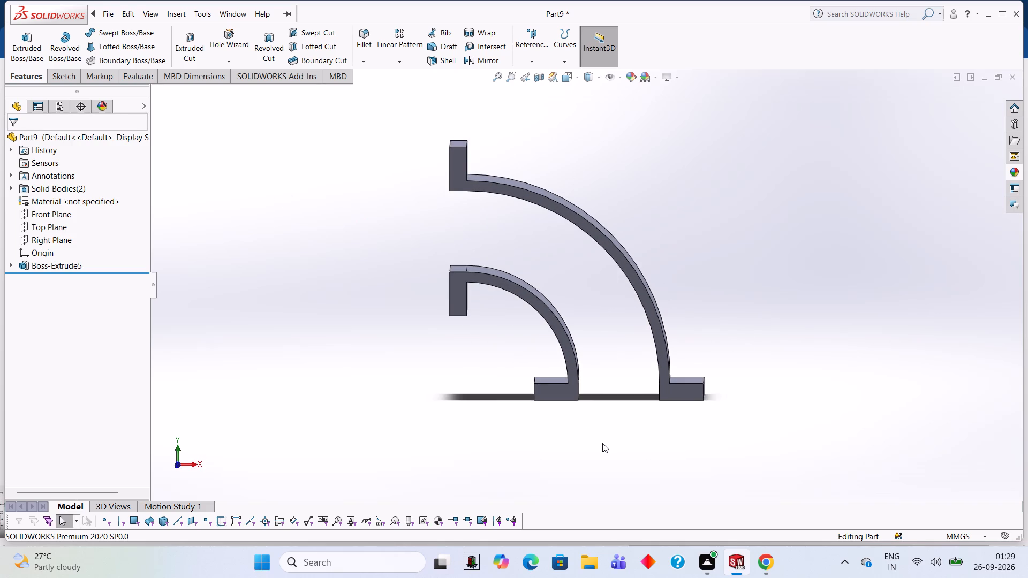
{"action": "middle_click_drag", "start_coordinate": [602, 443], "coordinate": [589, 225]}
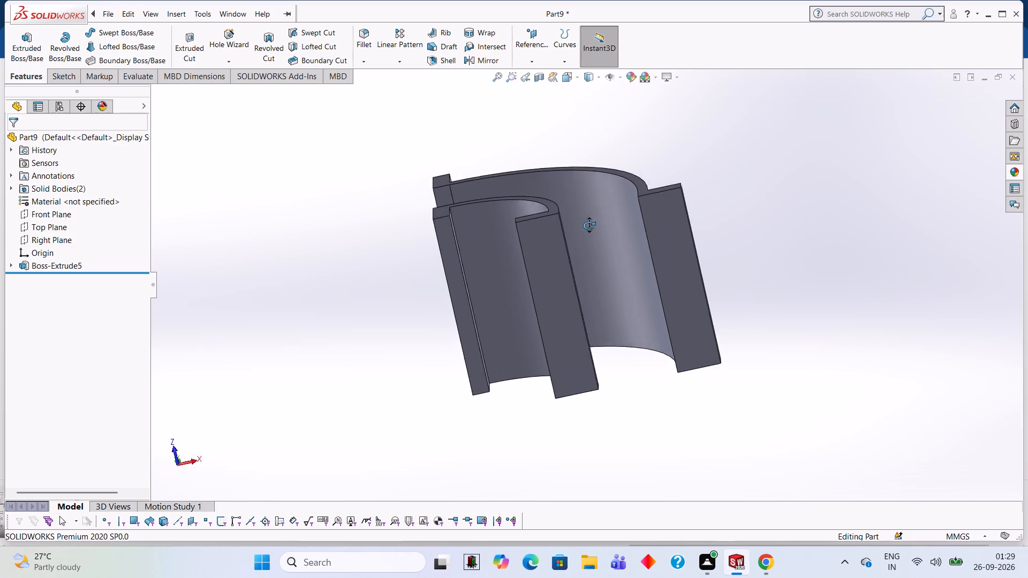
{"action": "middle_click_drag", "start_coordinate": [589, 225], "coordinate": [614, 335]}
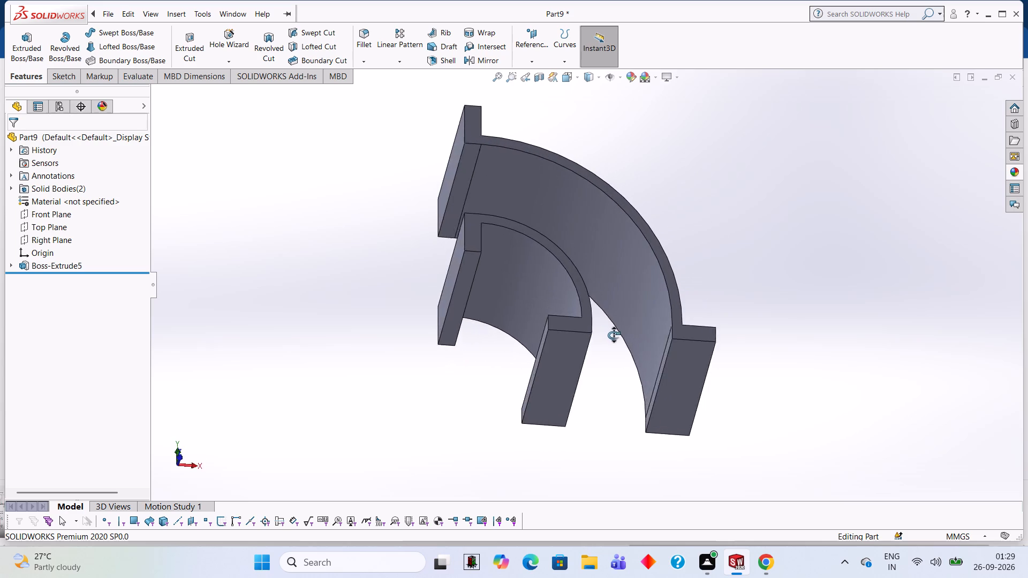
{"action": "middle_click_drag", "start_coordinate": [614, 335], "coordinate": [696, 409]}
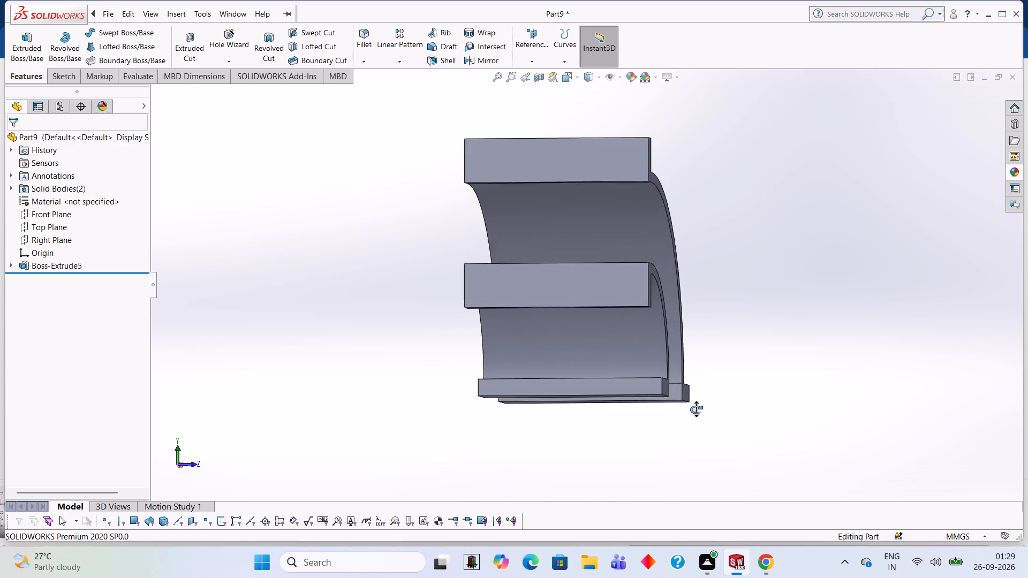
{"action": "middle_click_drag", "start_coordinate": [696, 409], "coordinate": [601, 440]}
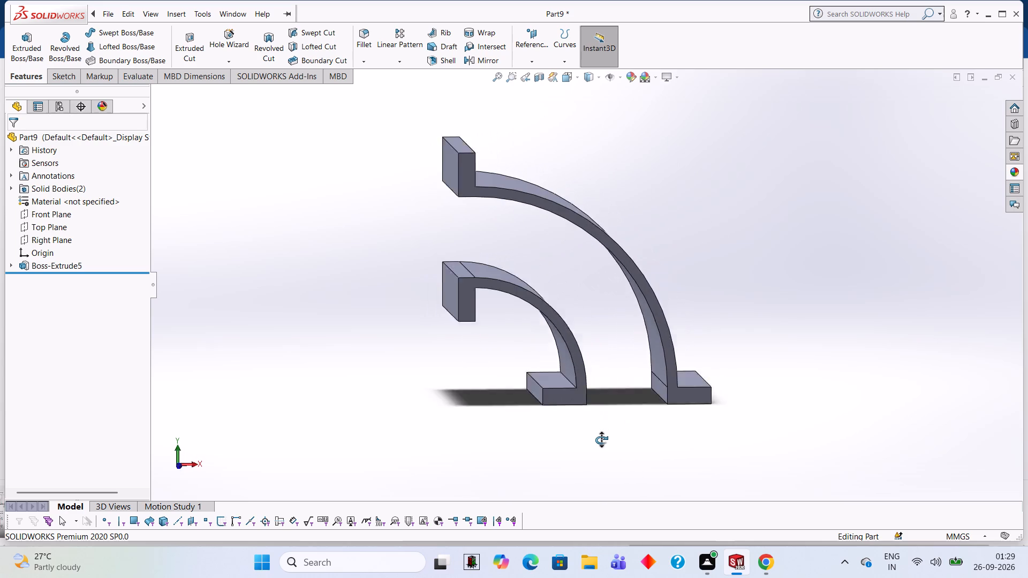
{"action": "middle_click_drag", "start_coordinate": [601, 440], "coordinate": [630, 435]}
{"action": "middle_click", "coordinate": [738, 392]}
{"action": "middle_click", "coordinate": [845, 370]}
{"action": "middle_click", "coordinate": [848, 367]}
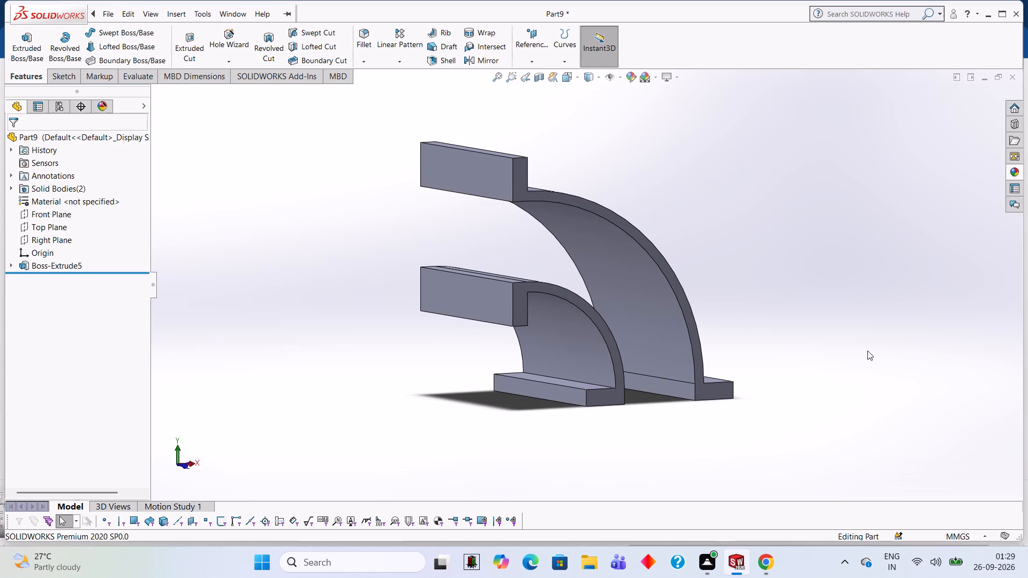
{"action": "middle_click_drag", "start_coordinate": [830, 293], "coordinate": [900, 319]}
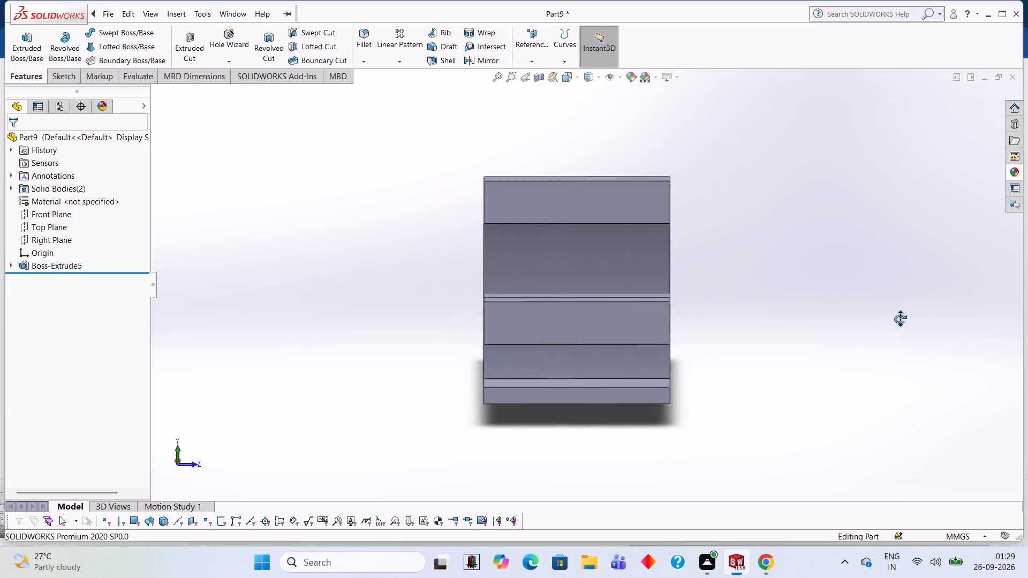
{"action": "middle_click_drag", "start_coordinate": [900, 319], "coordinate": [850, 310]}
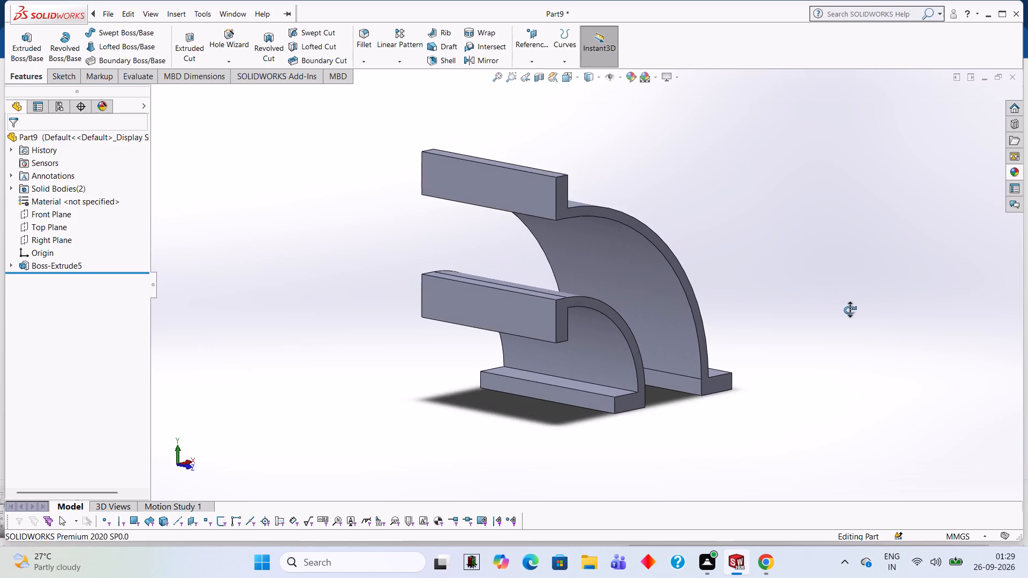
{"action": "middle_click_drag", "start_coordinate": [850, 310], "coordinate": [793, 276]}
Sketch a closed 24 by 55 mm line rectangle on the outer wall's bottom flange underside, spanning the gap to the inner wall's flange.
{"action": "middle_click_drag", "start_coordinate": [763, 328], "coordinate": [795, 205]}
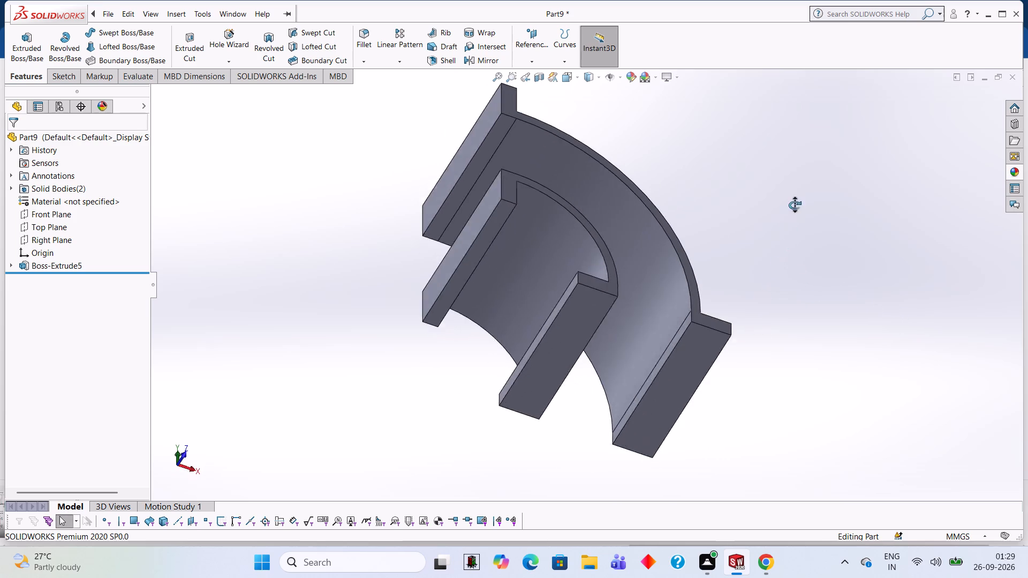
{"action": "middle_click_drag", "start_coordinate": [795, 205], "coordinate": [782, 198]}
{"action": "left_click", "coordinate": [657, 396]}
{"action": "left_click", "coordinate": [701, 370]}
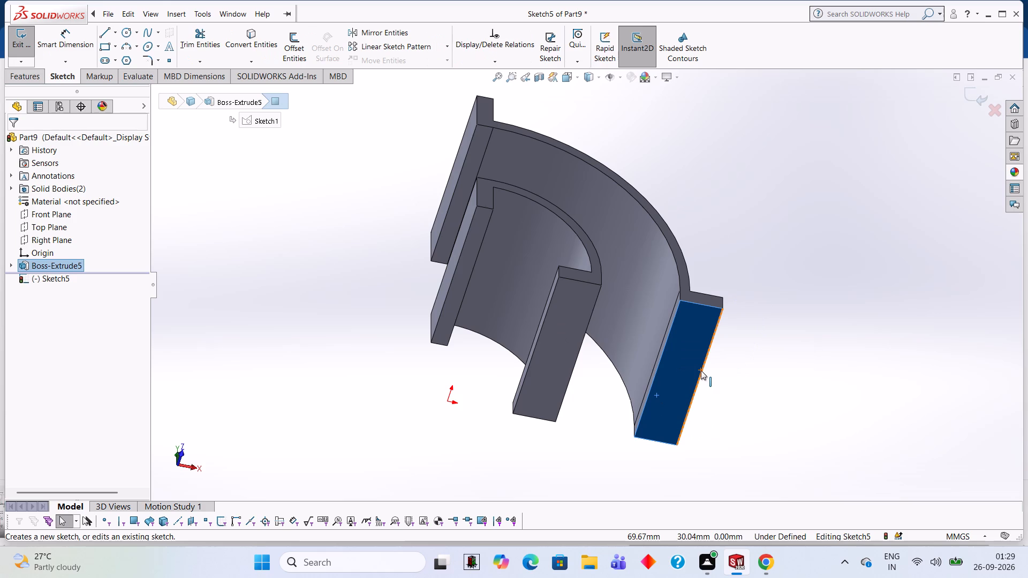
{"action": "key", "text": "ctrl+8"}
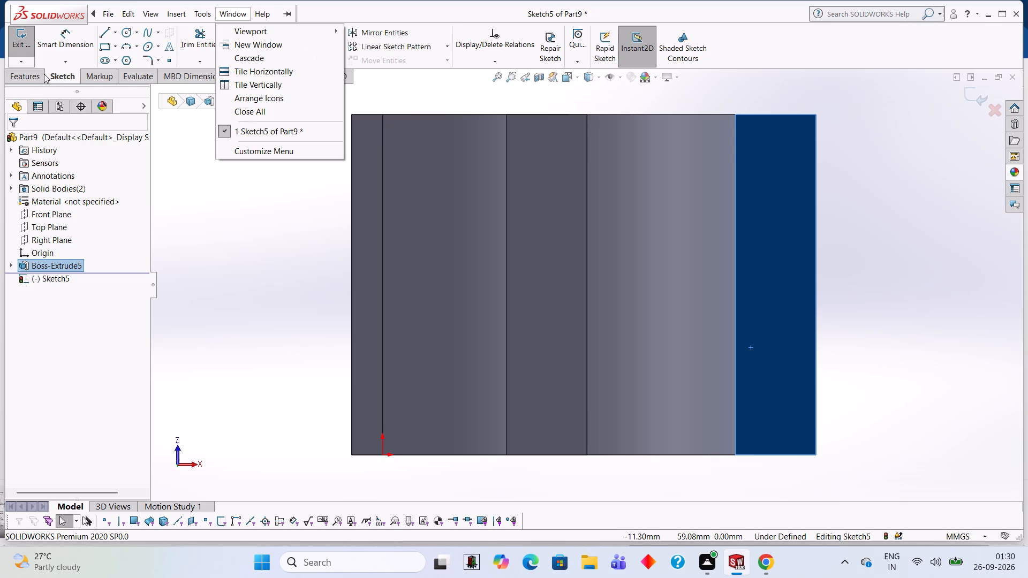
{"action": "left_click", "coordinate": [101, 33]}
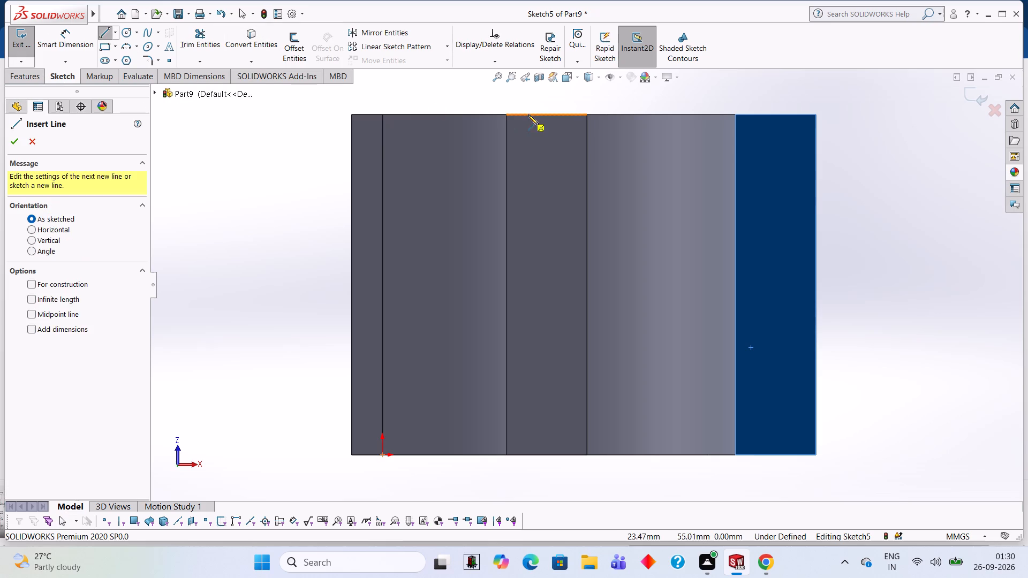
{"action": "left_click", "coordinate": [587, 115]}
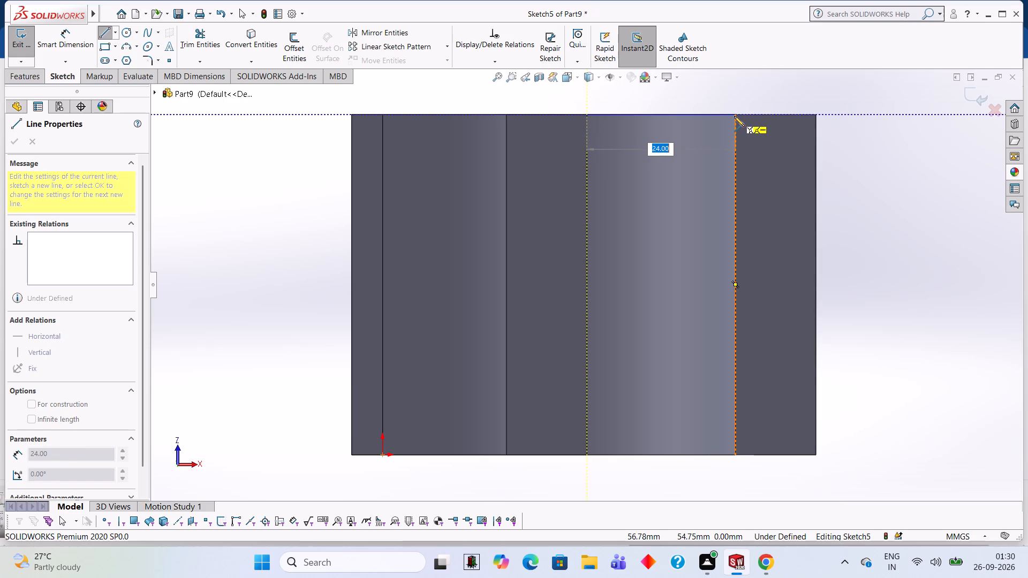
{"action": "left_click", "coordinate": [735, 116]}
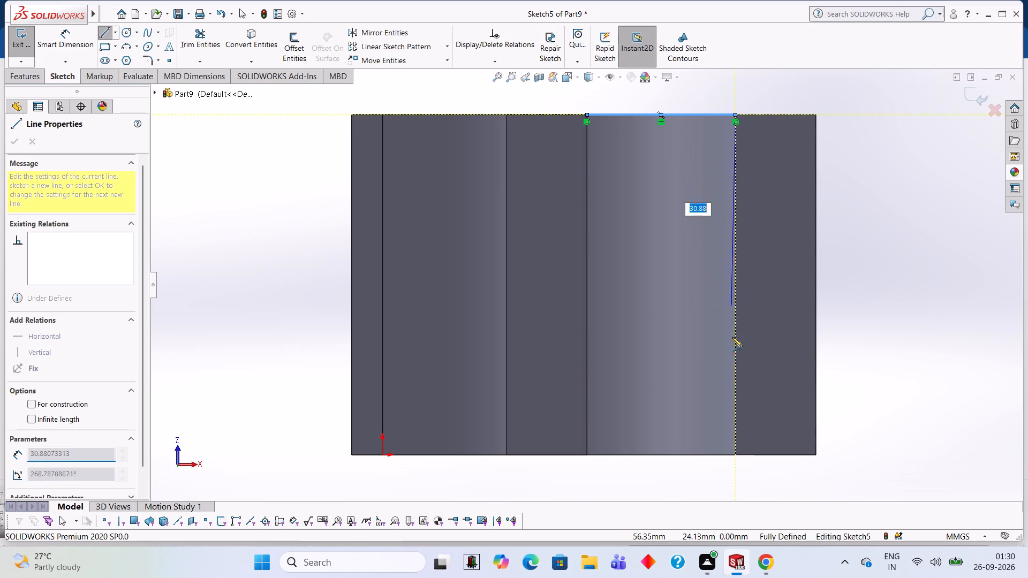
{"action": "left_click", "coordinate": [735, 454]}
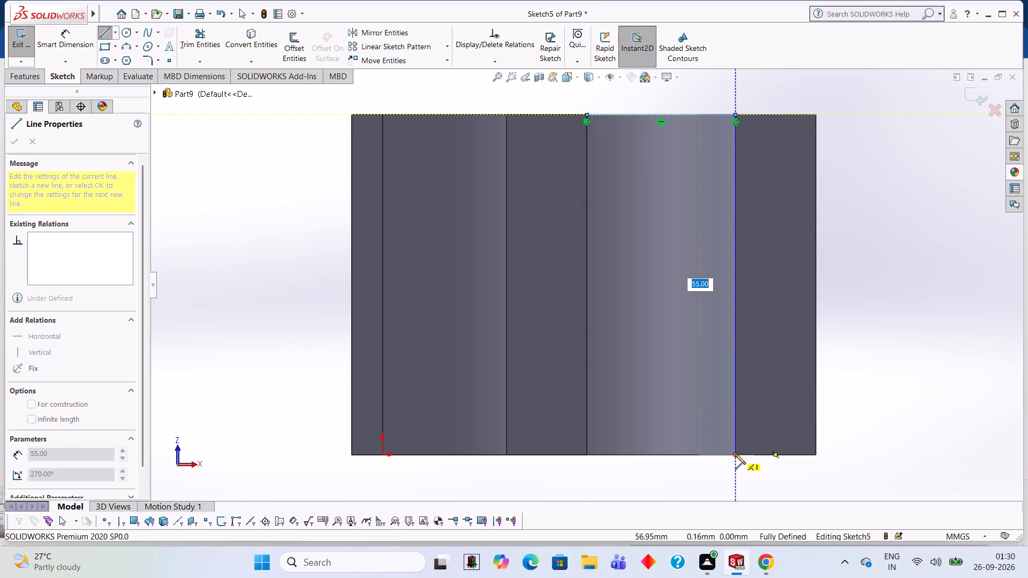
{"action": "left_click", "coordinate": [586, 454]}
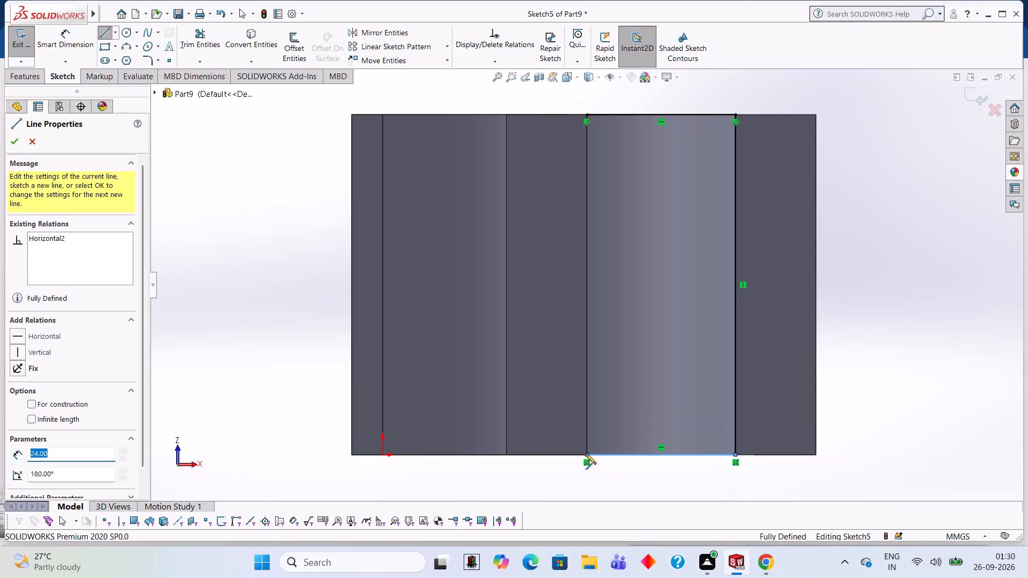
{"action": "left_click", "coordinate": [587, 116]}
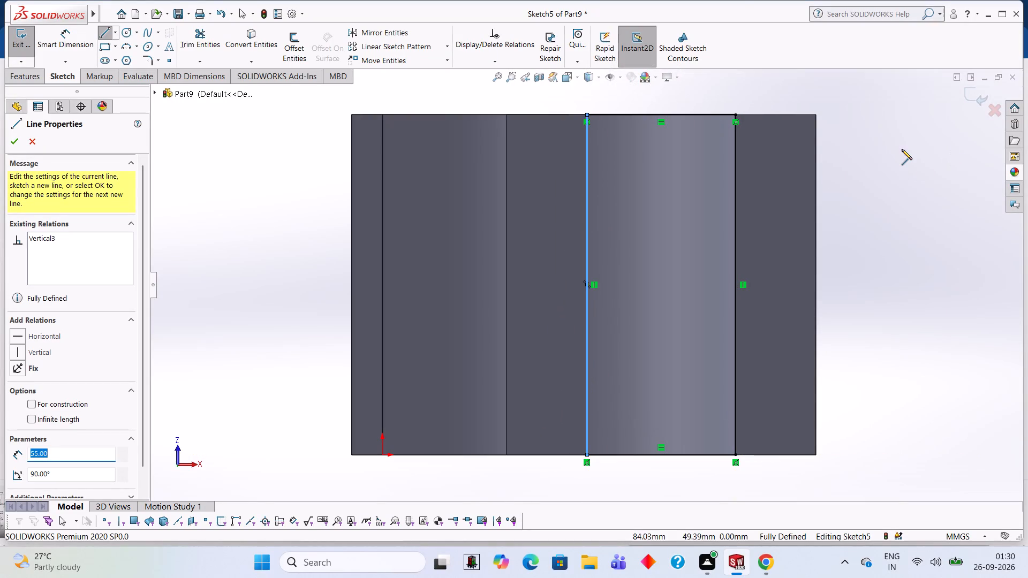
Extrude the rectangle 5 mm blind, reversed upward into the flange thickness, with Merge result on.
{"action": "middle_click_drag", "start_coordinate": [902, 149], "coordinate": [885, 310]}
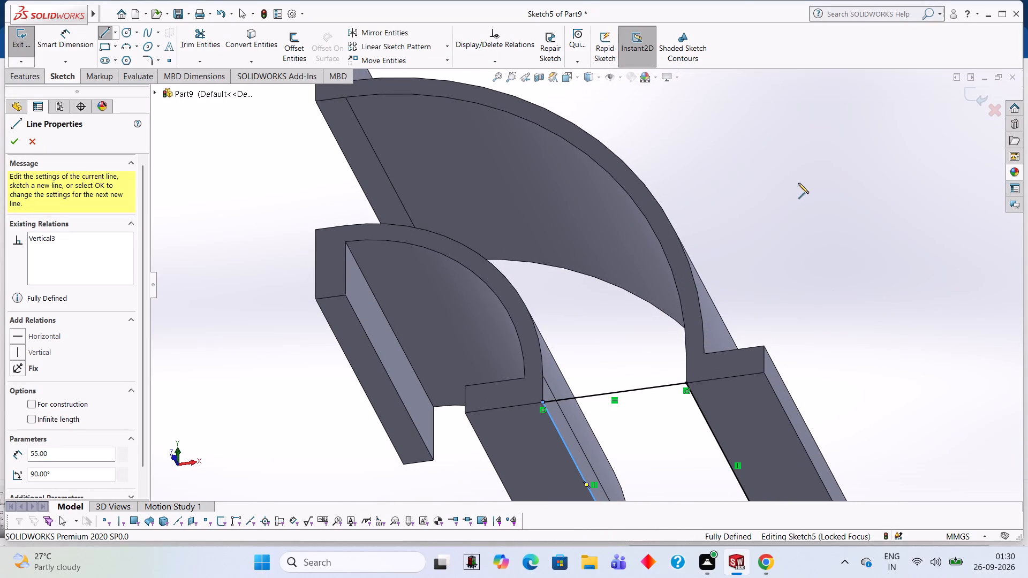
{"action": "middle_click_drag", "start_coordinate": [800, 182], "coordinate": [830, 270]}
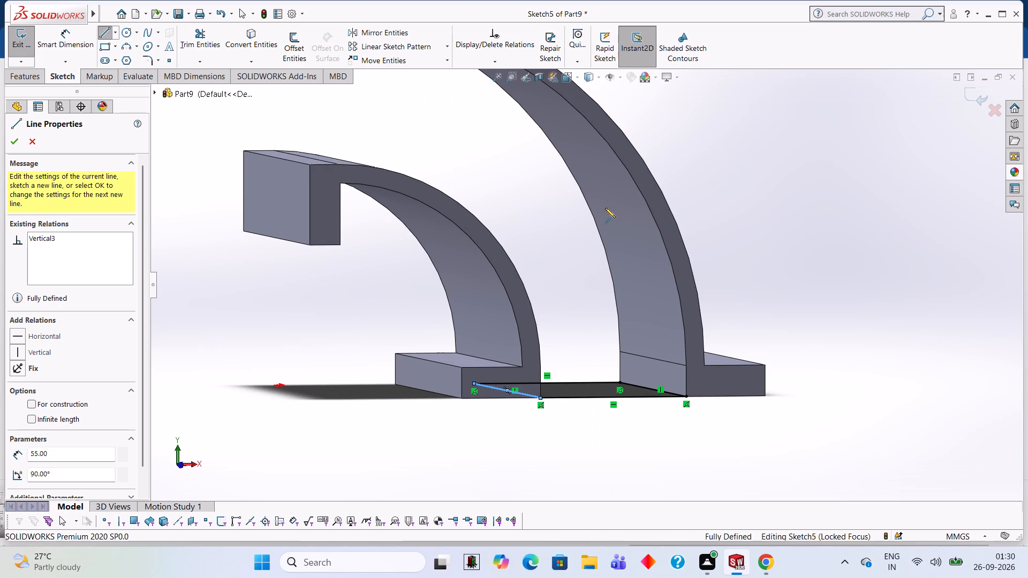
{"action": "middle_click_drag", "start_coordinate": [736, 217], "coordinate": [719, 208]}
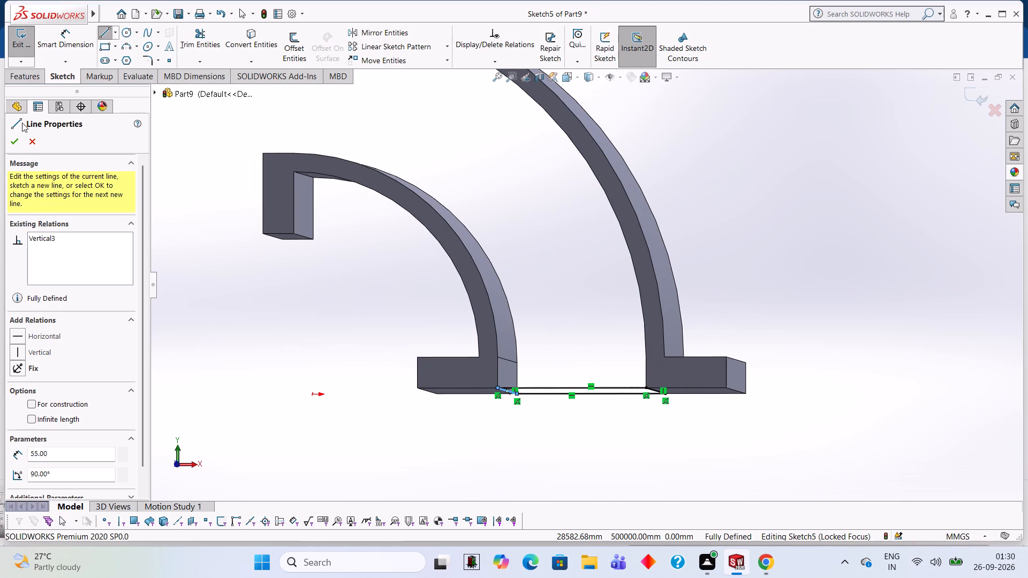
{"action": "left_click", "coordinate": [33, 70]}
{"action": "left_click", "coordinate": [33, 55]}
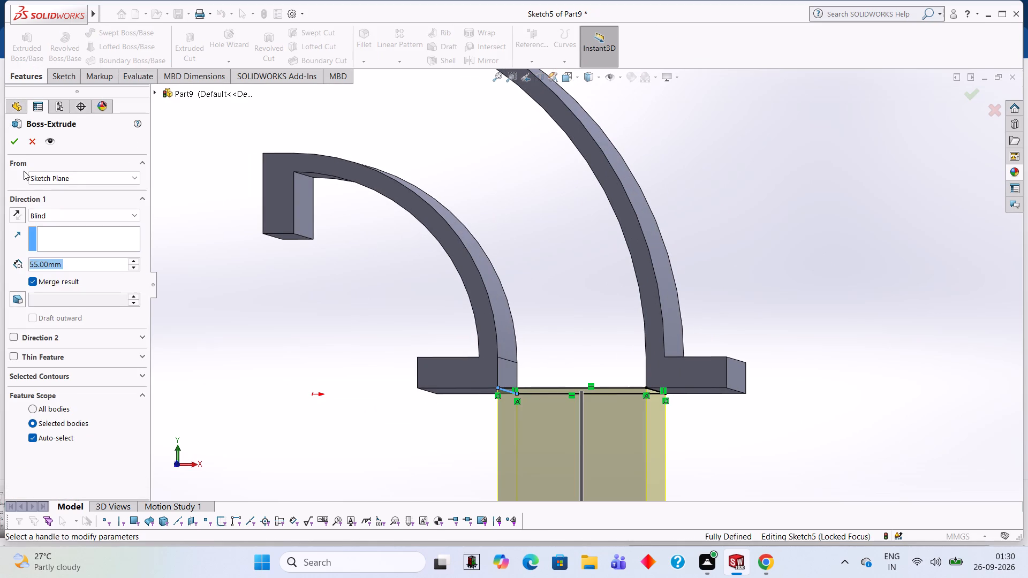
{"action": "left_click", "coordinate": [18, 215]}
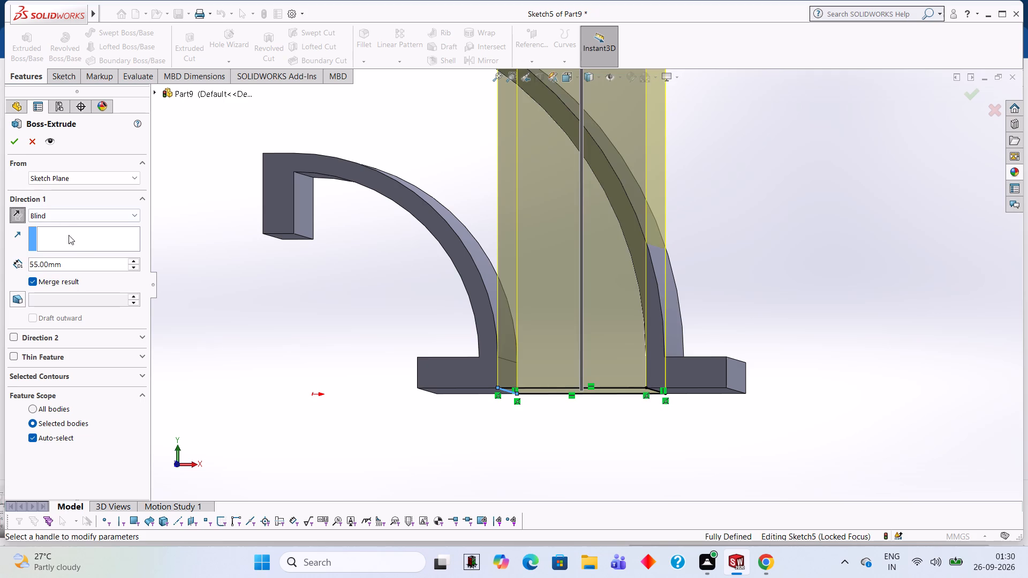
{"action": "left_click", "coordinate": [82, 263]}
{"action": "key", "text": "BackSpace"}
{"action": "key", "text": "BackSpace"}
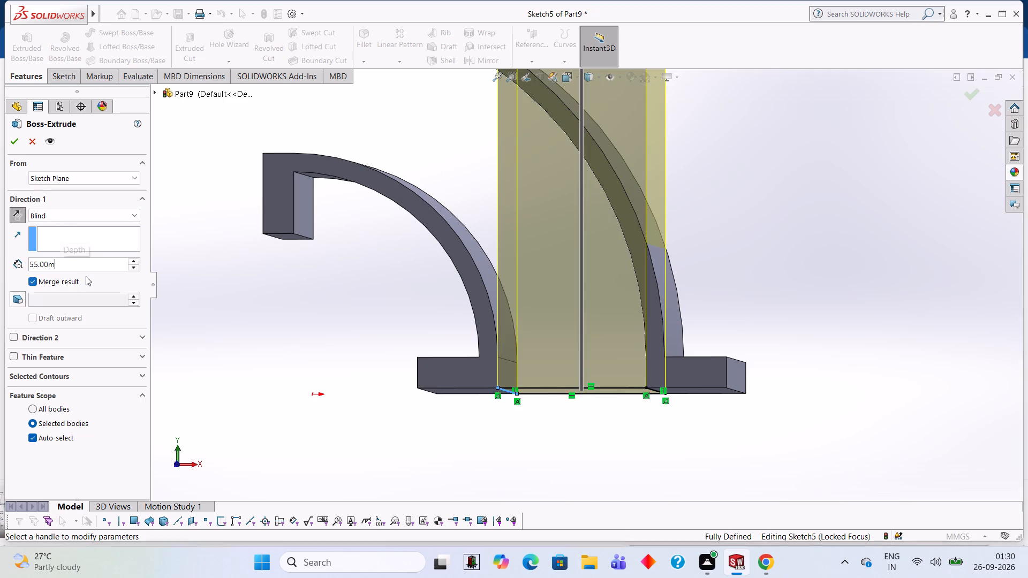
{"action": "key", "text": "BackSpace"}
{"action": "key", "text": "BackSpace"}
{"action": "key", "text": "BackSpace"}
{"action": "key", "text": "BackSpace"}
{"action": "key", "text": "BackSpace"}
{"action": "key", "text": "5"}
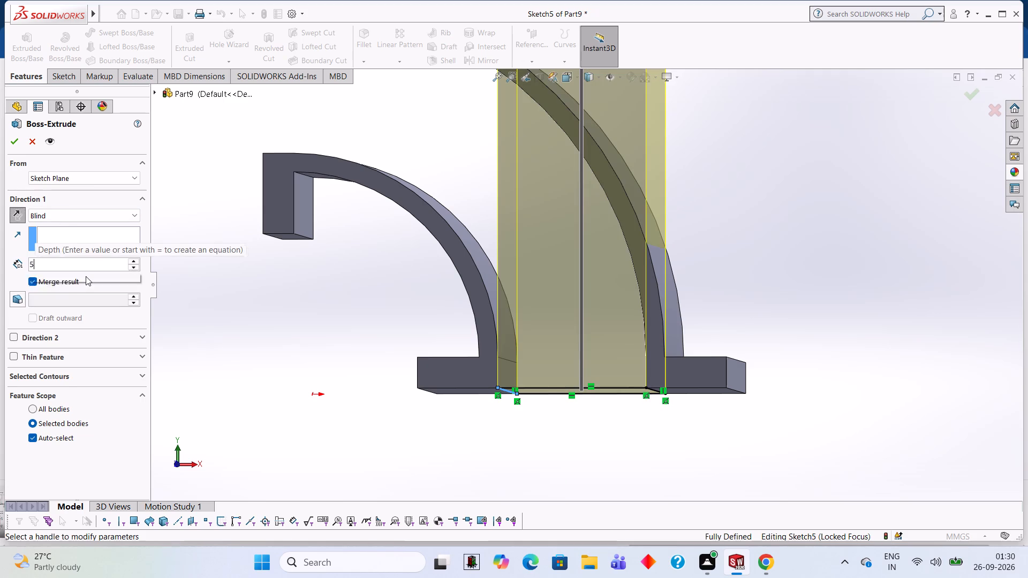
{"action": "key", "text": "Return"}
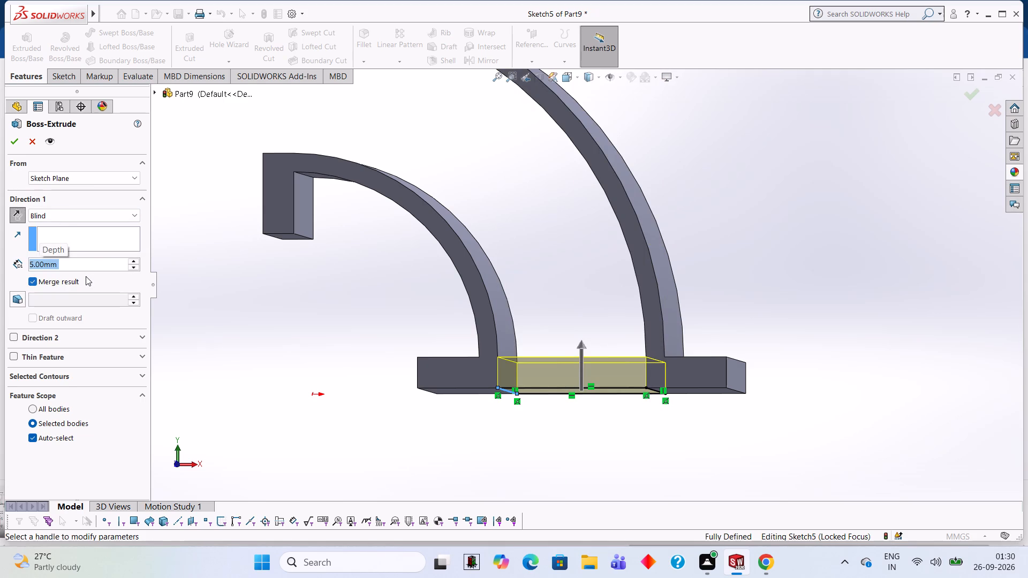
{"action": "left_click", "coordinate": [13, 142]}
{"action": "left_click", "coordinate": [785, 240]}
Examine the joined bottom flange and its junctions with both arc walls.
{"action": "middle_click_drag", "start_coordinate": [785, 240], "coordinate": [802, 242]}
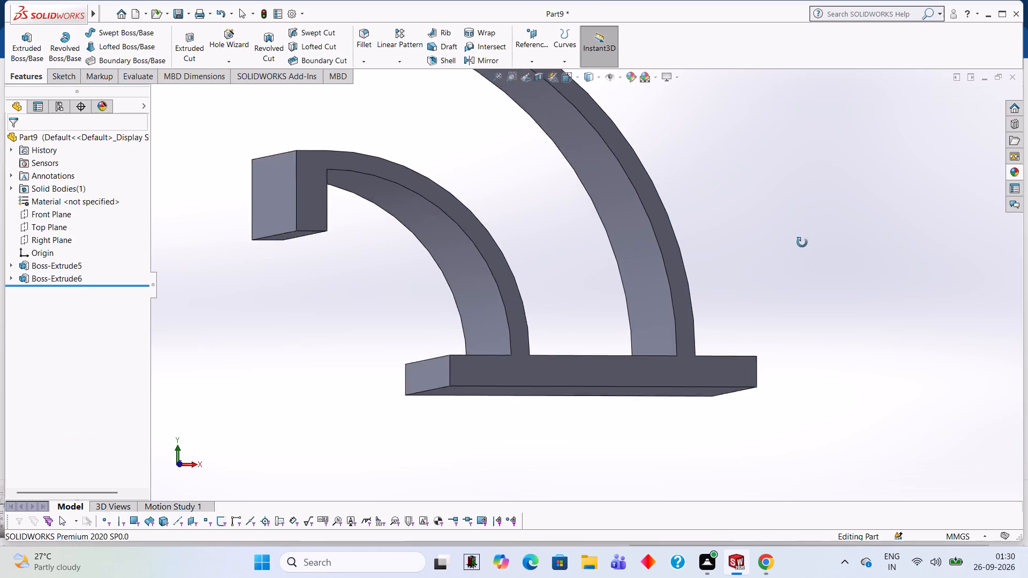
{"action": "middle_click_drag", "start_coordinate": [802, 242], "coordinate": [792, 295]}
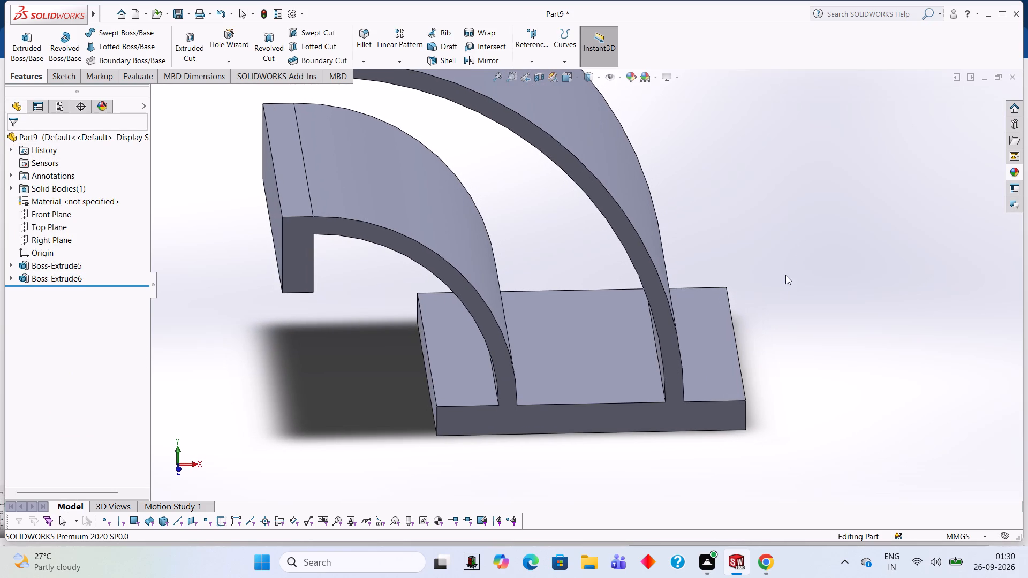
{"action": "middle_click_drag", "start_coordinate": [785, 275], "coordinate": [788, 268]}
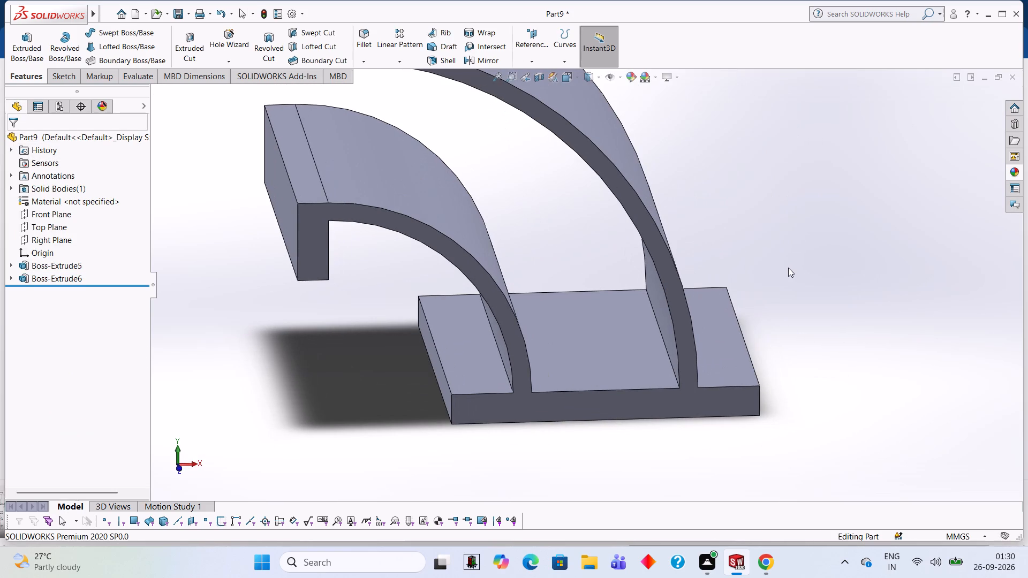
{"action": "middle_click_drag", "start_coordinate": [774, 231], "coordinate": [792, 241]}
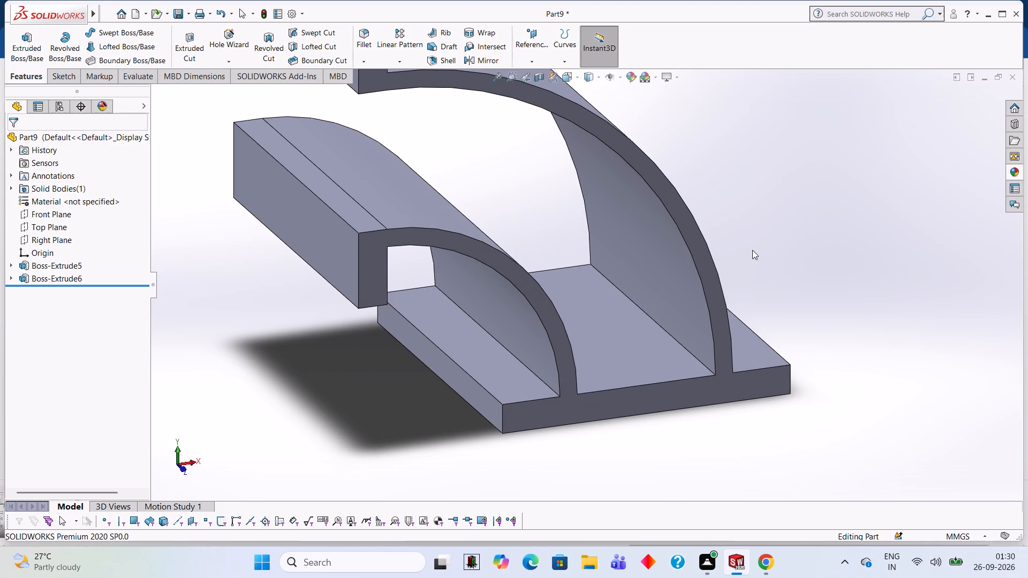
{"action": "middle_click_drag", "start_coordinate": [752, 249], "coordinate": [737, 241]}
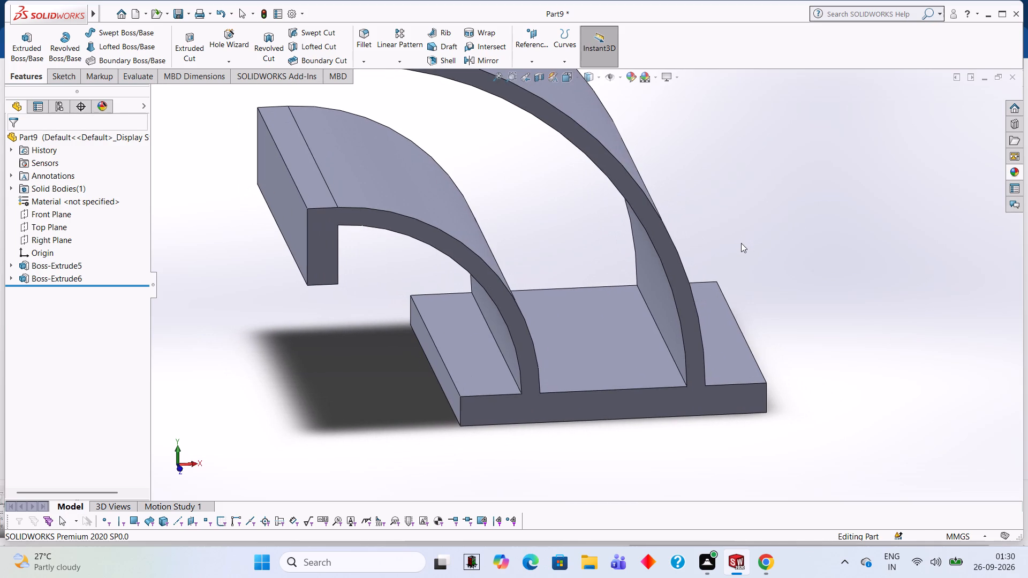
{"action": "scroll", "coordinate": [770, 192], "scroll_direction": "up", "scroll_amount": 2}
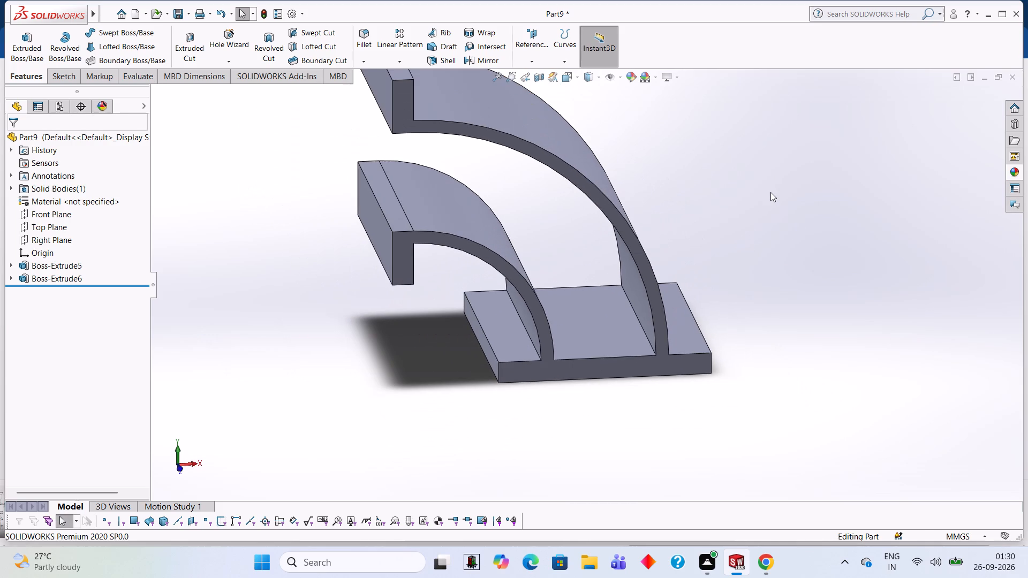
{"action": "scroll", "coordinate": [770, 192], "scroll_direction": "up", "scroll_amount": 1}
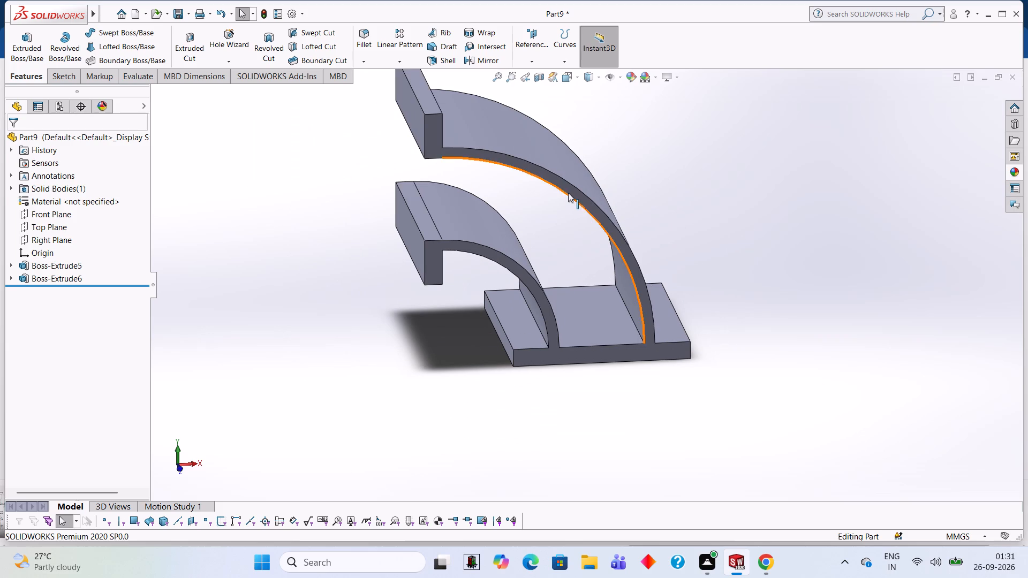
Start a sketch on the coplanar front face of the arc walls, viewed face-on.
{"action": "left_click", "coordinate": [591, 208]}
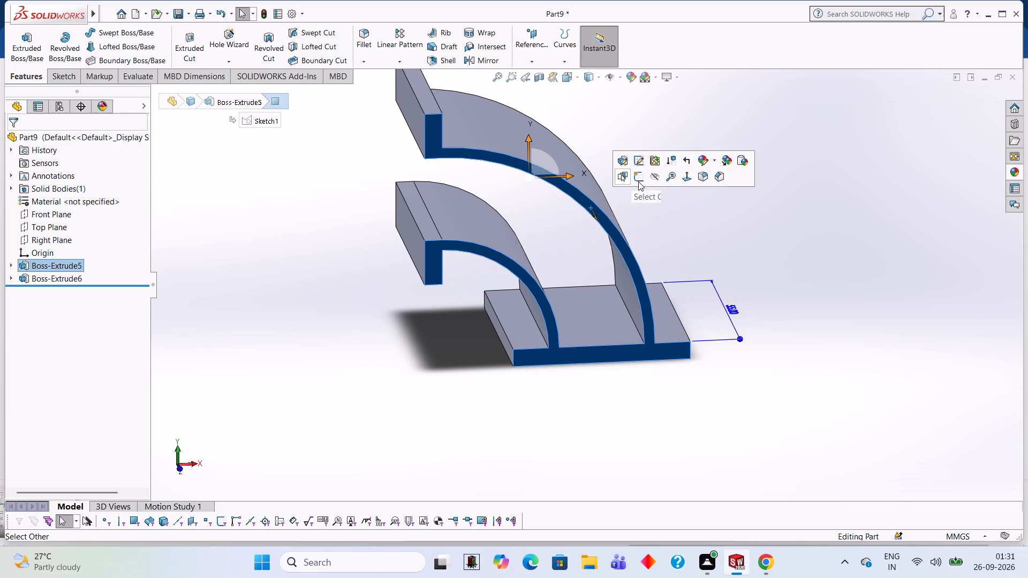
{"action": "left_click", "coordinate": [638, 181]}
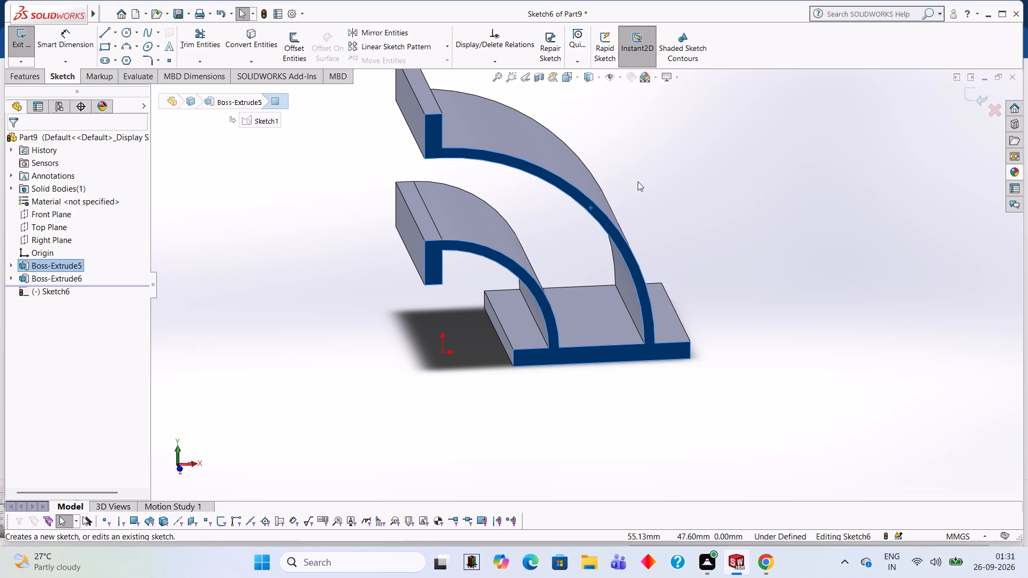
{"action": "key", "text": "ctrl+8"}
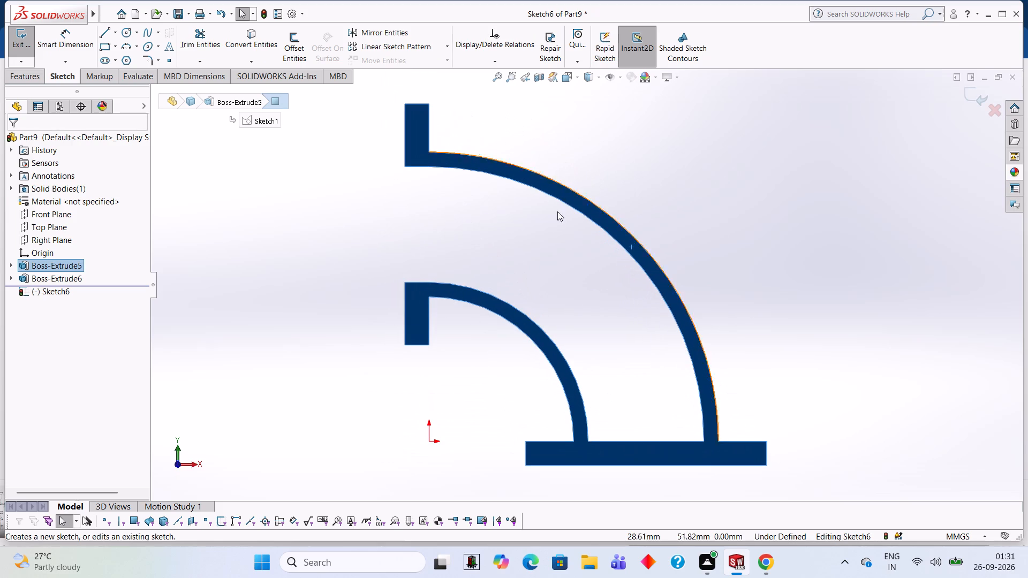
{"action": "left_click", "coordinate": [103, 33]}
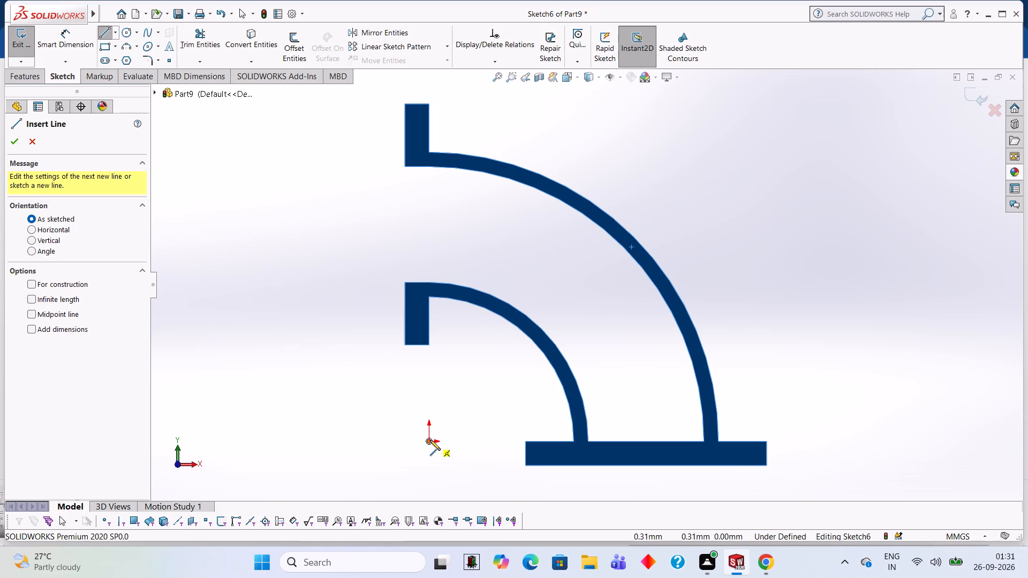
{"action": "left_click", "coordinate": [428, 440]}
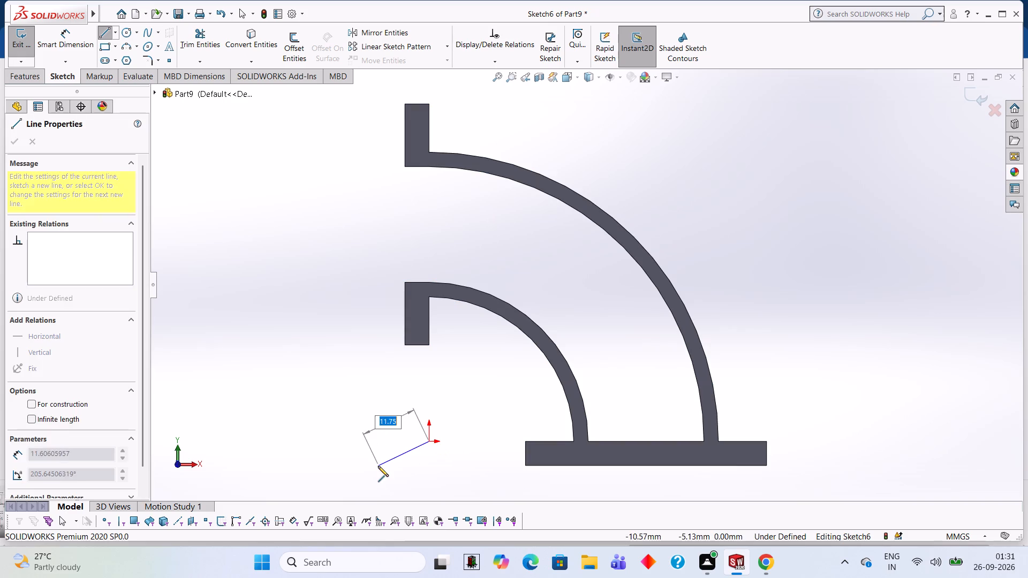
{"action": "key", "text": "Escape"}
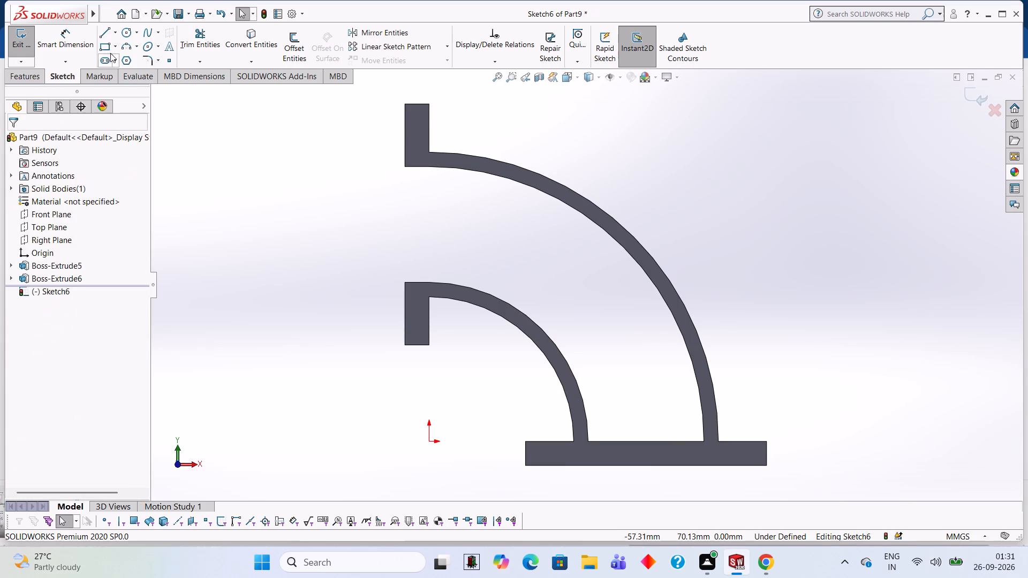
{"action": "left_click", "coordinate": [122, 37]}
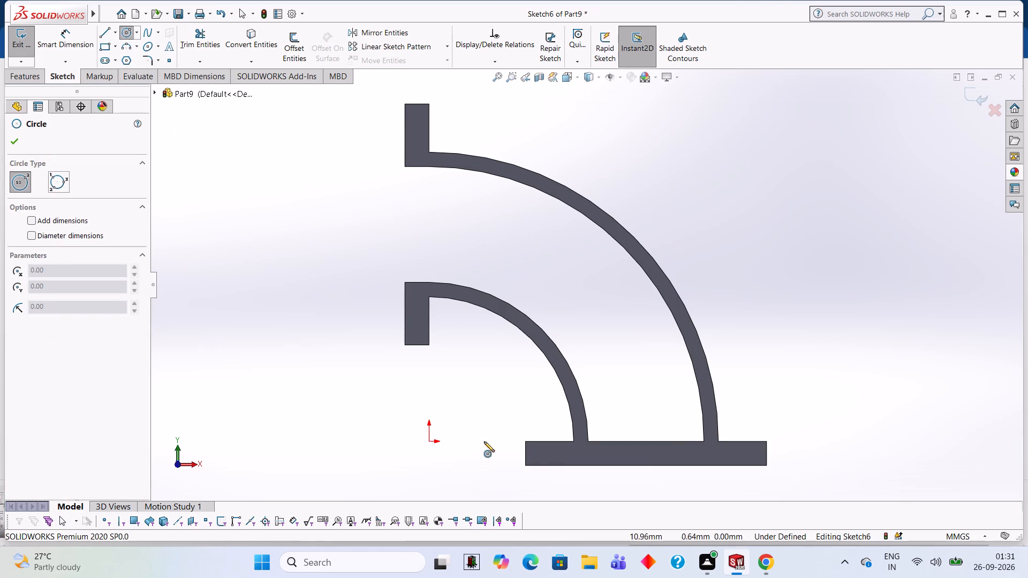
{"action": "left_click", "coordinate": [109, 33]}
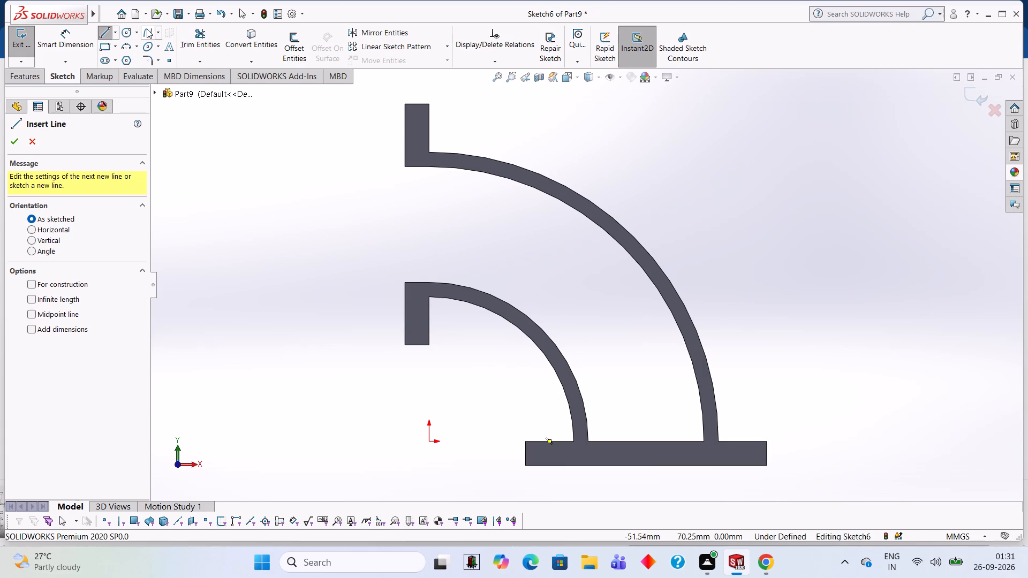
Sketch three circles centred on the origin with radii of 67 mm, 30 mm and 33 mm.
{"action": "left_click", "coordinate": [127, 29]}
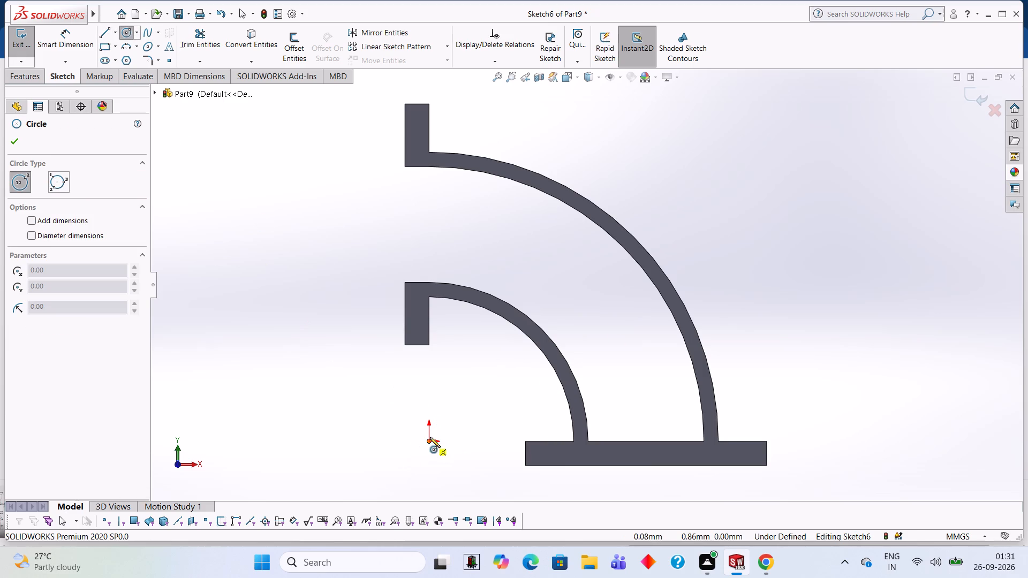
{"action": "left_click", "coordinate": [429, 443]}
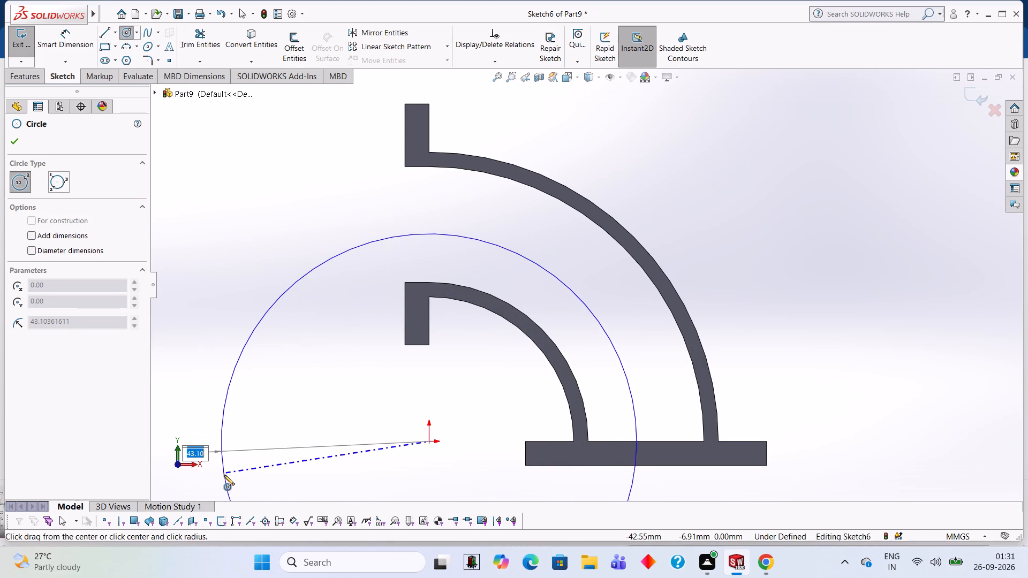
{"action": "type", "text": "67"}
{"action": "key", "text": "Return"}
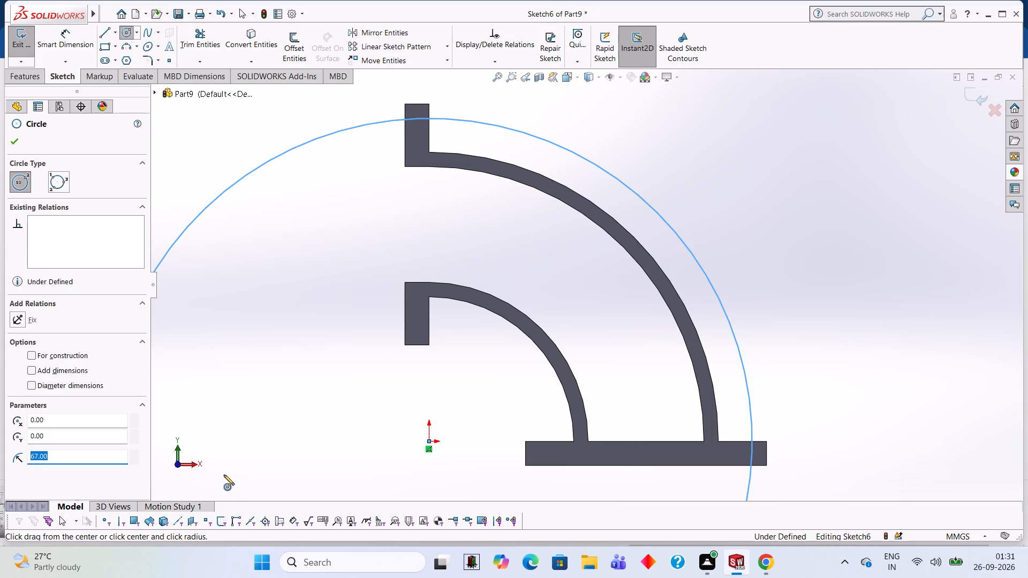
{"action": "scroll", "coordinate": [611, 307], "scroll_direction": "up", "scroll_amount": 2}
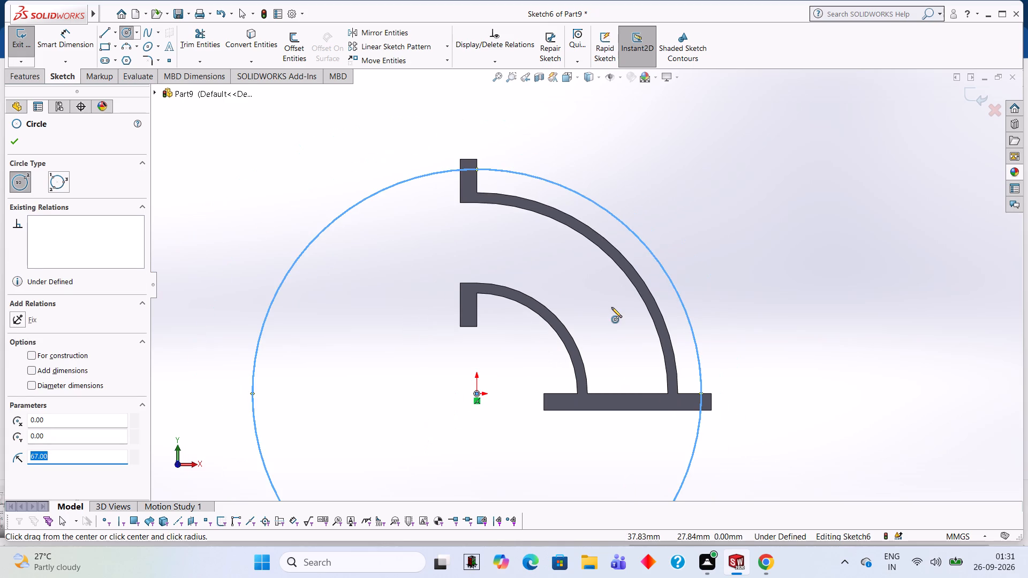
{"action": "left_click", "coordinate": [477, 393]}
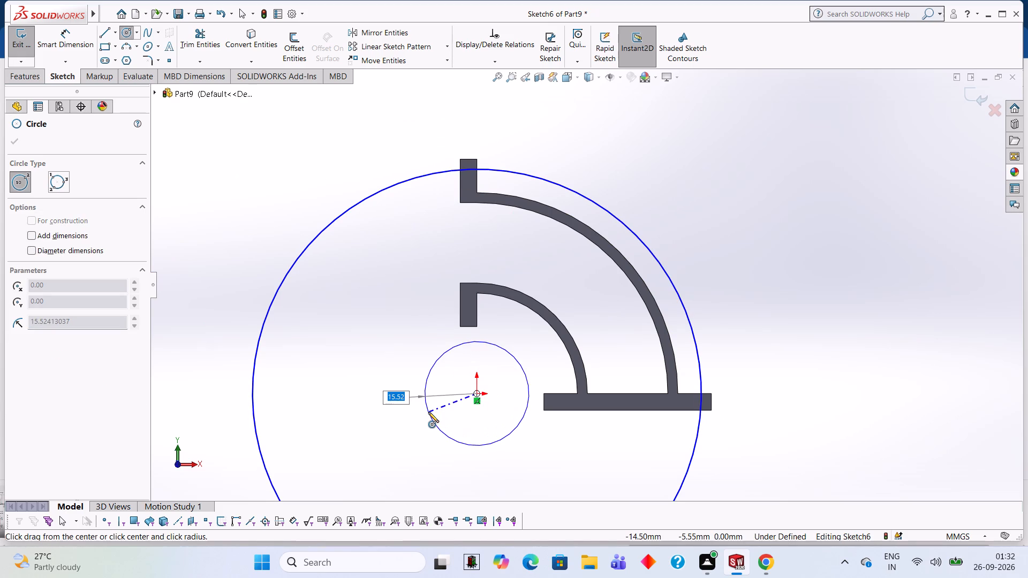
{"action": "type", "text": "30"}
{"action": "key", "text": "Return"}
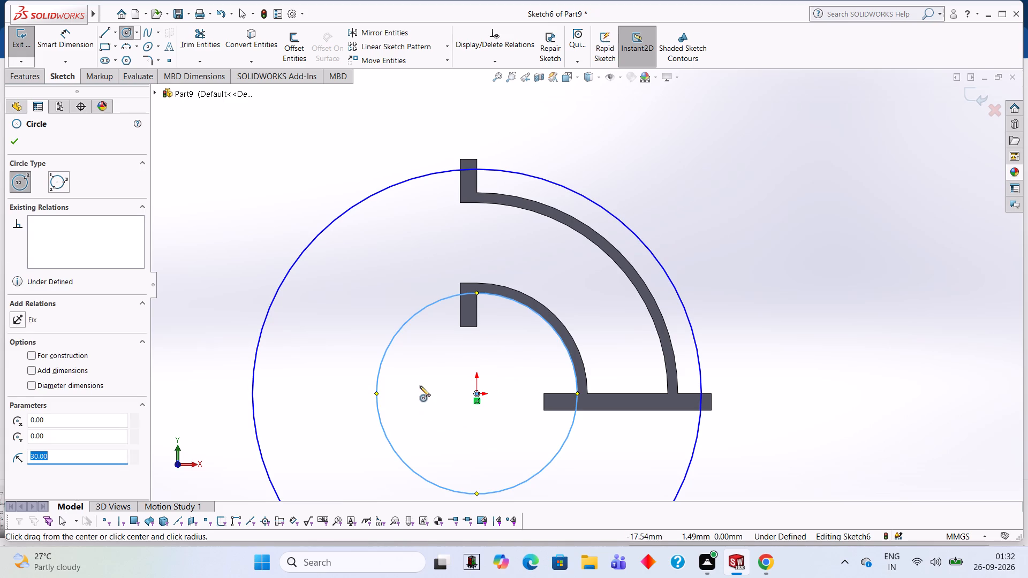
{"action": "left_click", "coordinate": [476, 393]}
{"action": "type", "text": "33"}
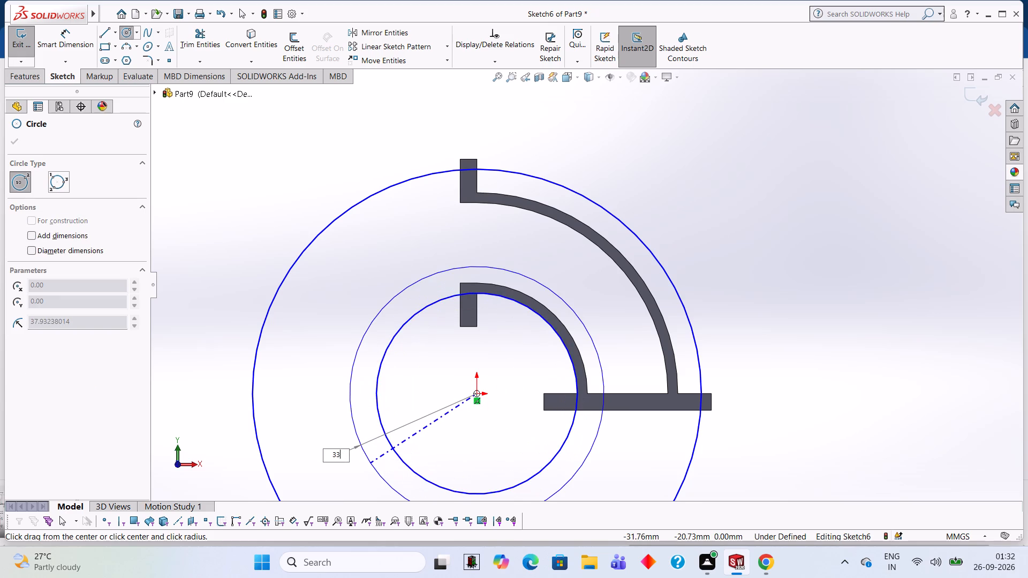
{"action": "key", "text": "Return"}
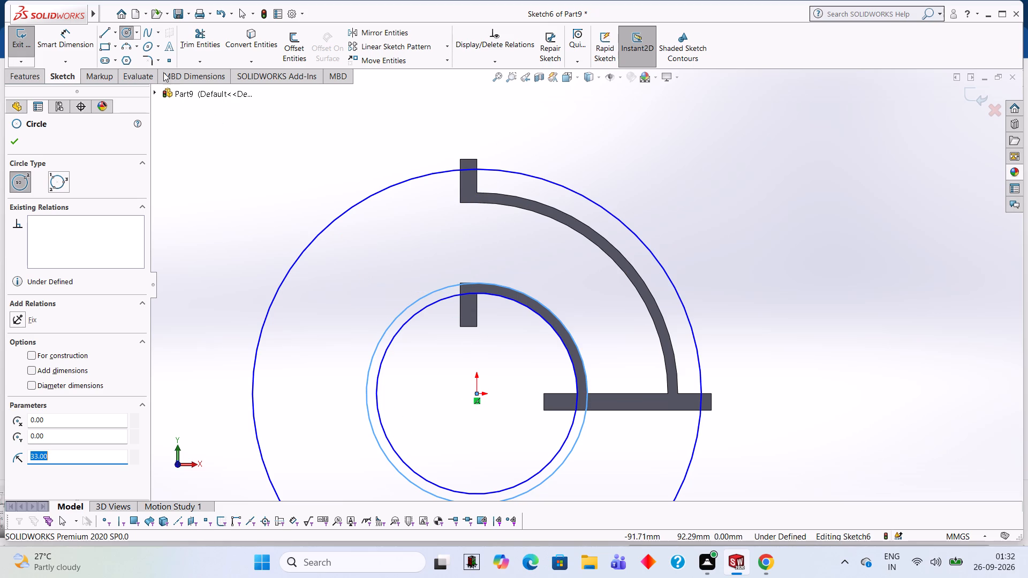
Trim away the 30 mm radius circle along the inner wall's inside edge.
{"action": "left_click", "coordinate": [189, 49]}
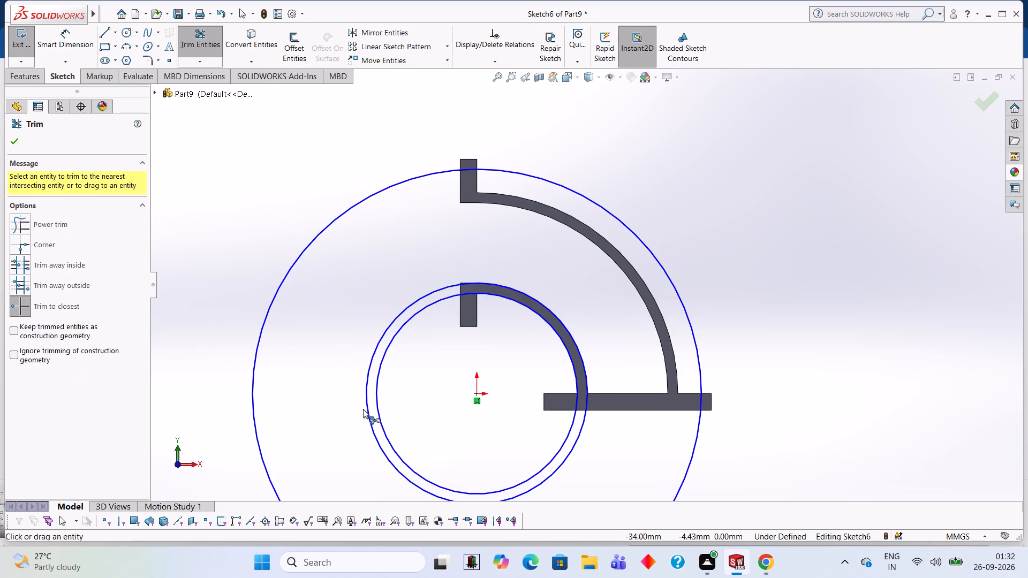
{"action": "left_click", "coordinate": [379, 415]}
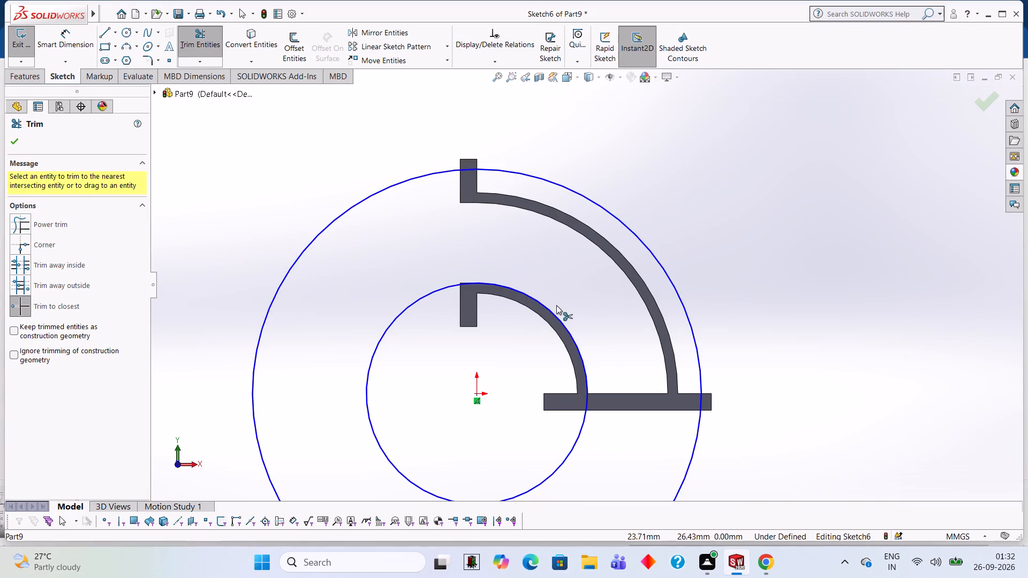
Add two more circles centred on the origin with radii of 60 mm and 57 mm, following the outer wall's edges.
{"action": "scroll", "coordinate": [638, 375], "scroll_direction": "up", "scroll_amount": 2}
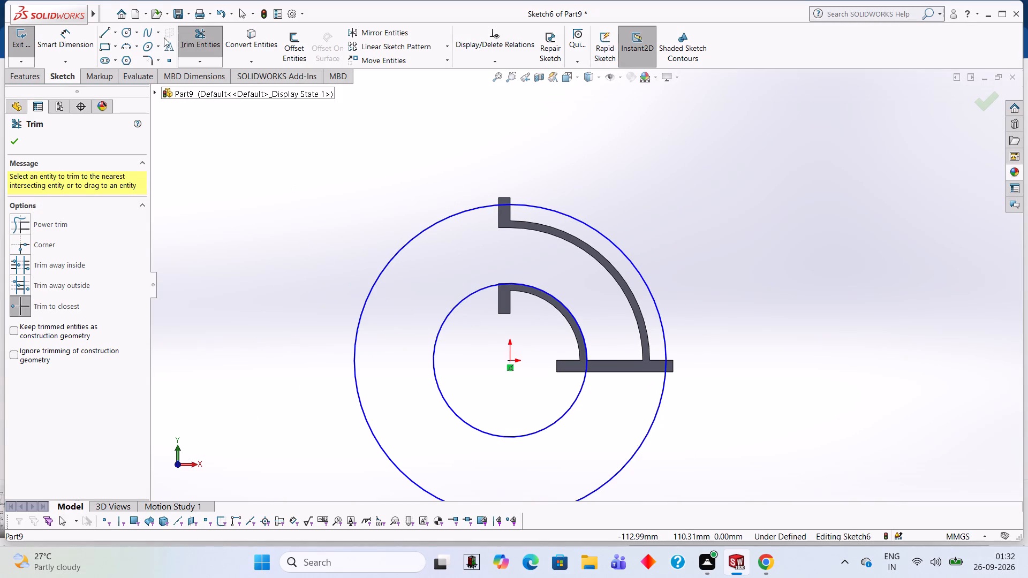
{"action": "left_click", "coordinate": [128, 31]}
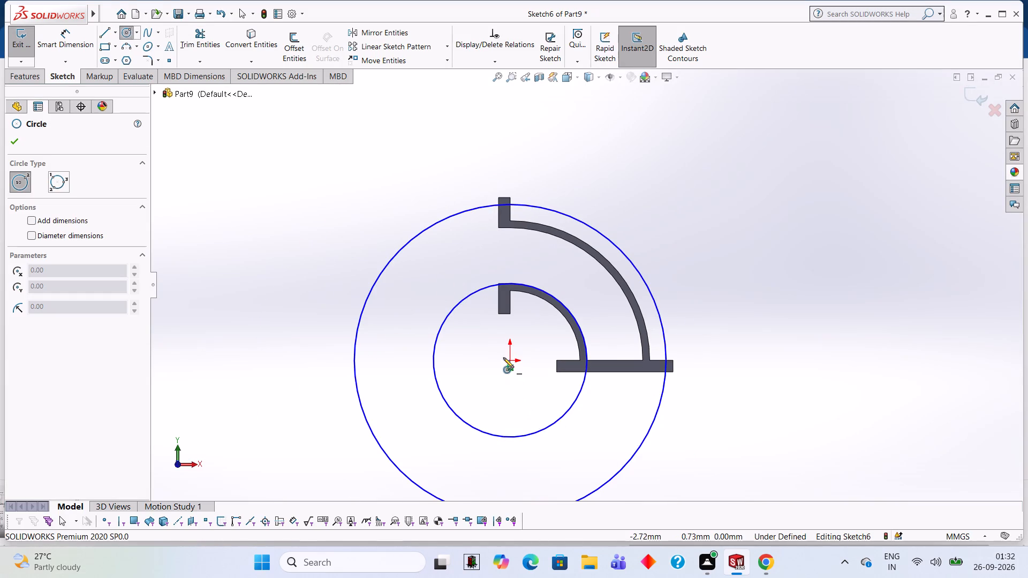
{"action": "left_click", "coordinate": [510, 360]}
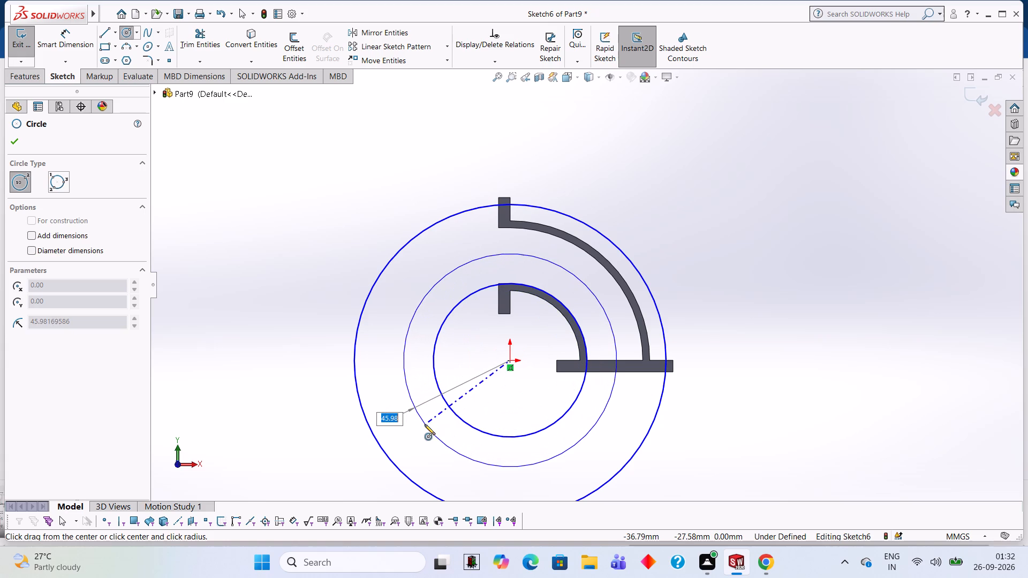
{"action": "type", "text": "60"}
{"action": "key", "text": "Return"}
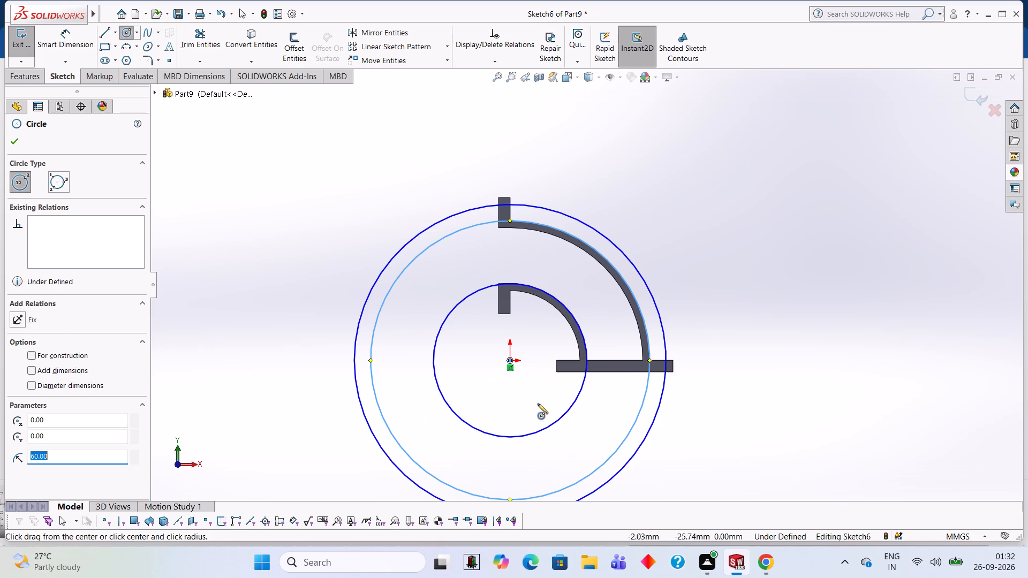
{"action": "left_click", "coordinate": [509, 361]}
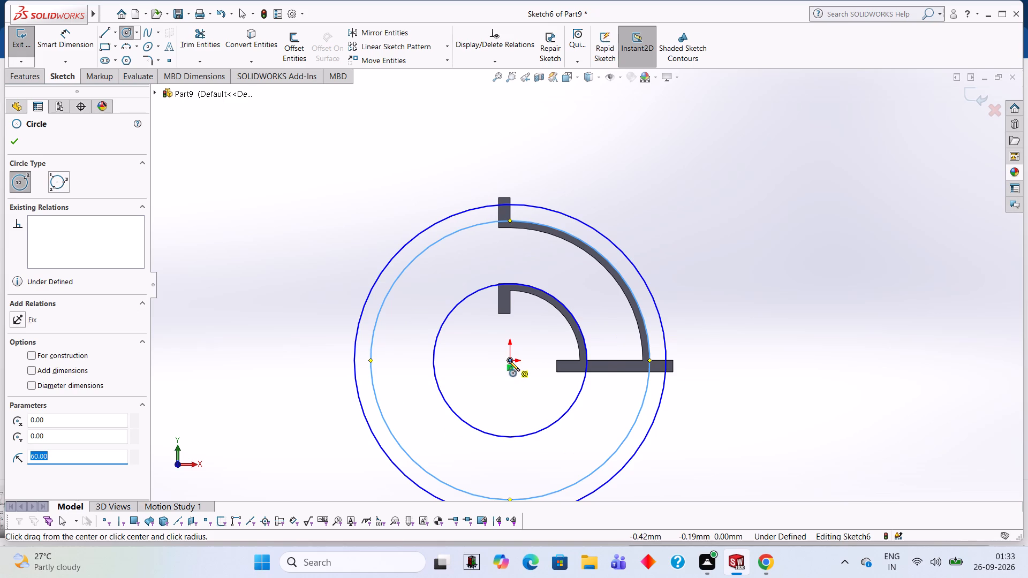
{"action": "type", "text": "57"}
{"action": "key", "text": "Return"}
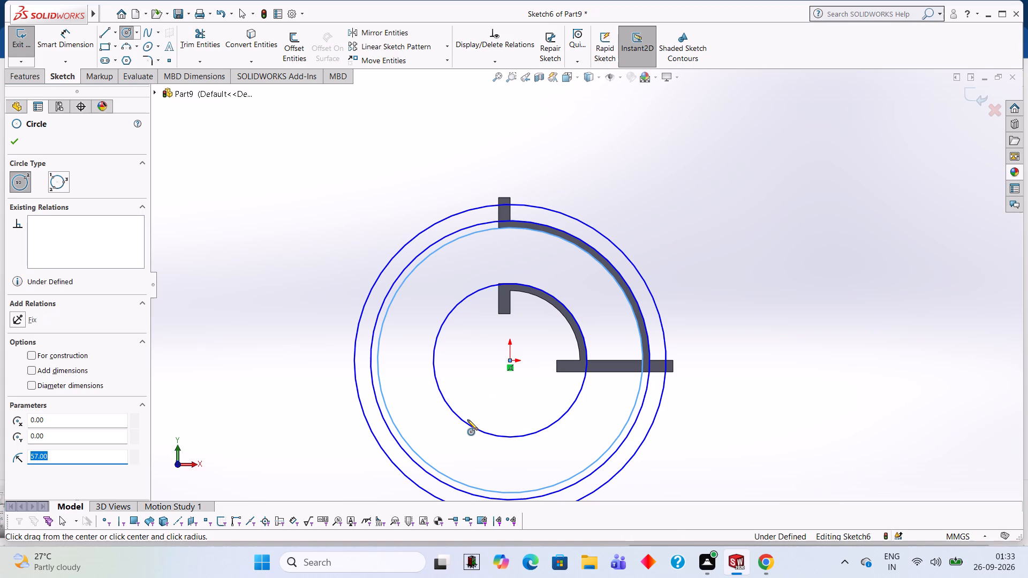
Trim away the 67 mm and 60 mm radius circles.
{"action": "key", "text": "Escape"}
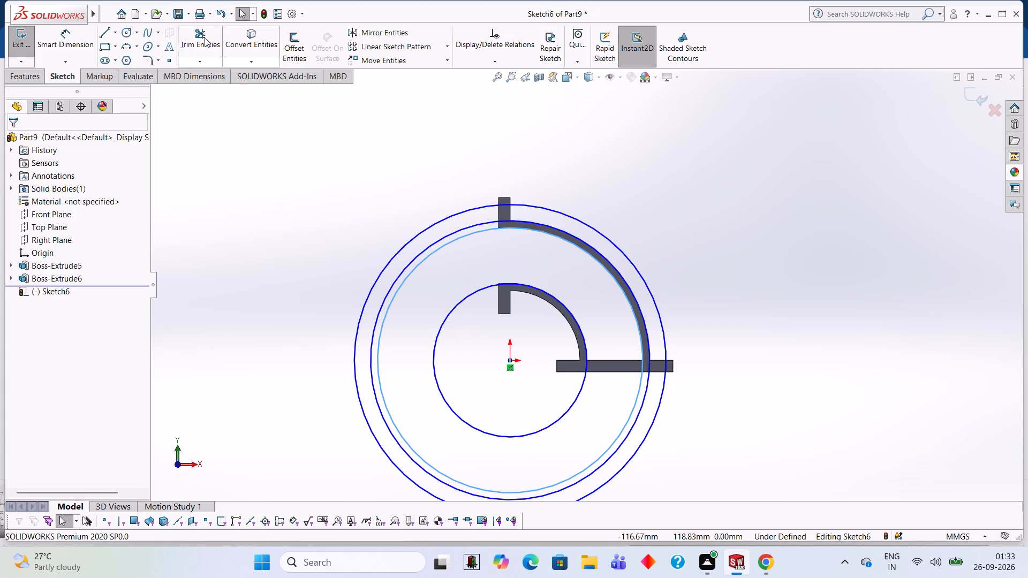
{"action": "left_click", "coordinate": [202, 34]}
{"action": "left_click", "coordinate": [520, 206]}
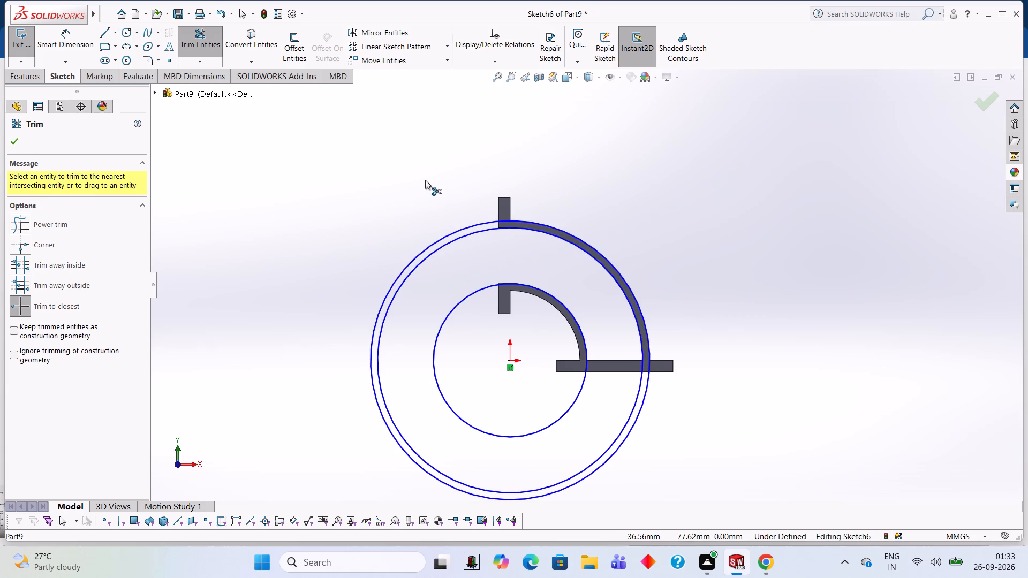
{"action": "left_click", "coordinate": [488, 223]}
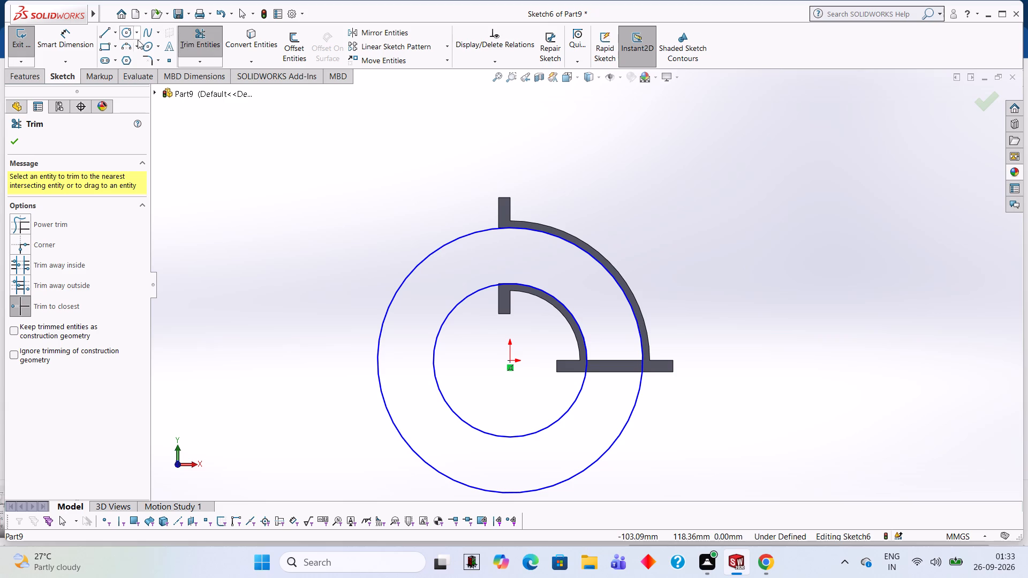
Join the 33 mm and 57 mm radius circles with a vertical line above the origin and a 24 mm horizontal line along the bottom flange's top edge.
{"action": "left_click", "coordinate": [106, 29]}
{"action": "scroll", "coordinate": [549, 176], "scroll_direction": "down", "scroll_amount": 1}
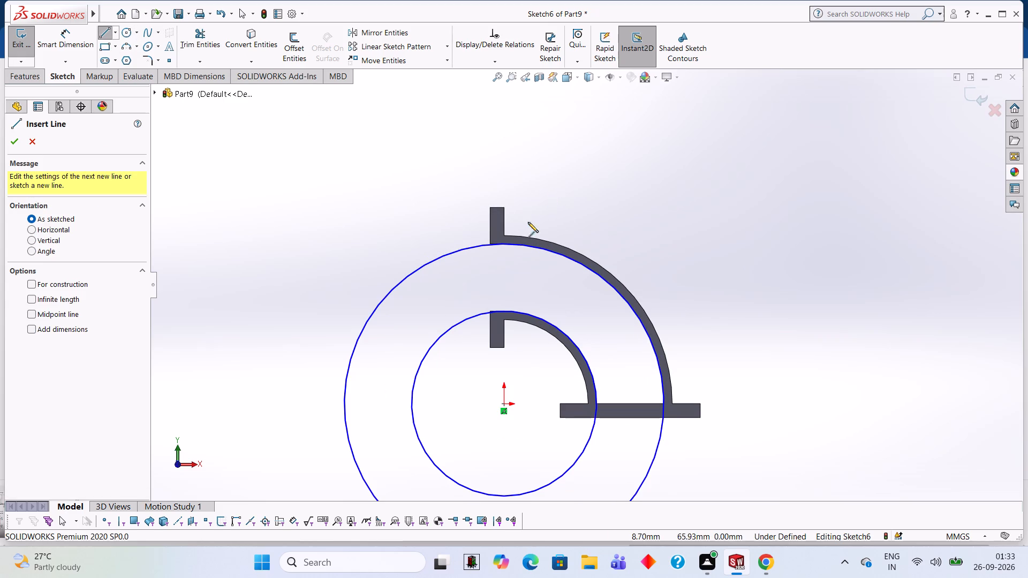
{"action": "scroll", "coordinate": [592, 467], "scroll_direction": "down", "scroll_amount": 1}
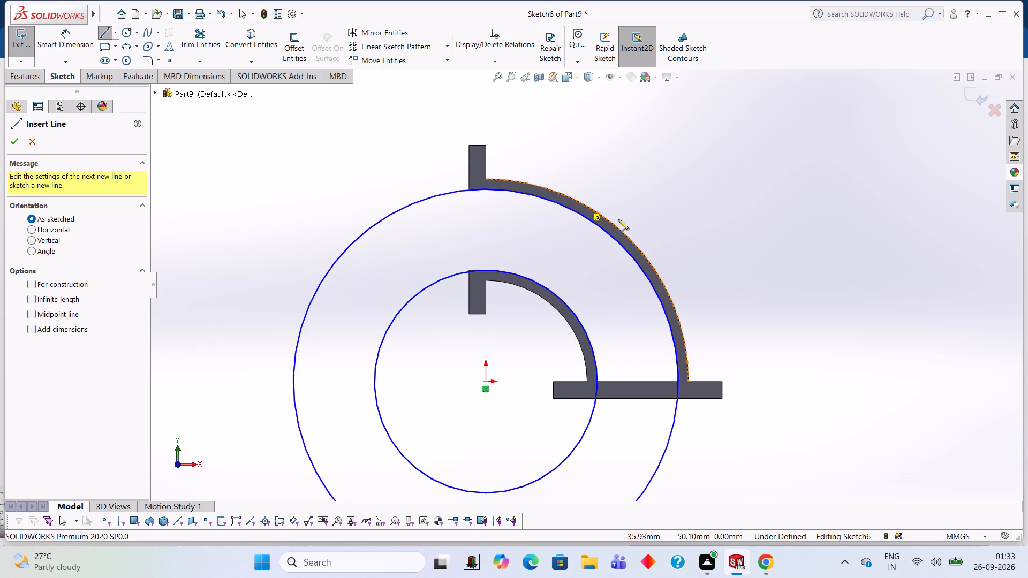
{"action": "left_click", "coordinate": [486, 189]}
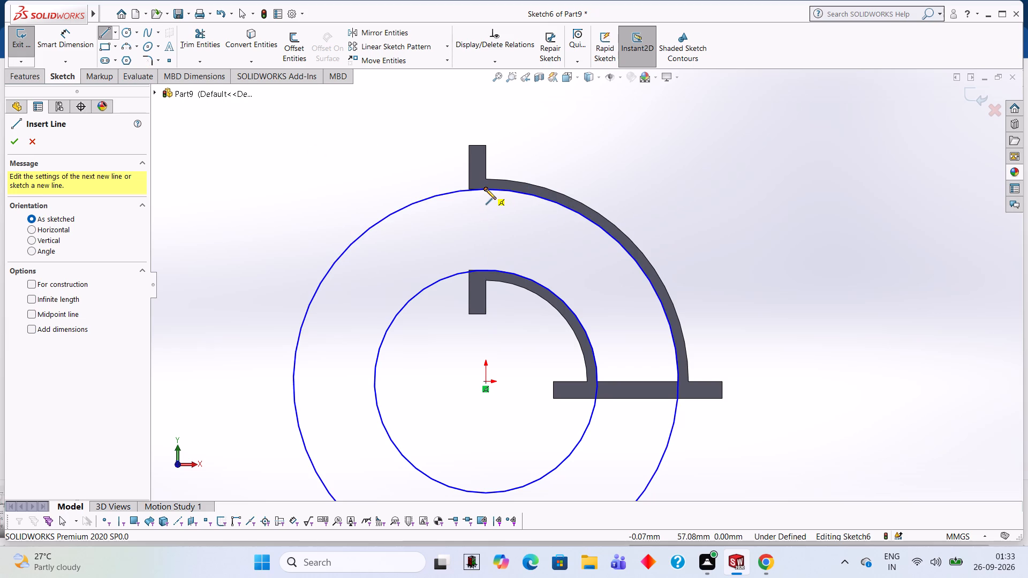
{"action": "left_click", "coordinate": [486, 270]}
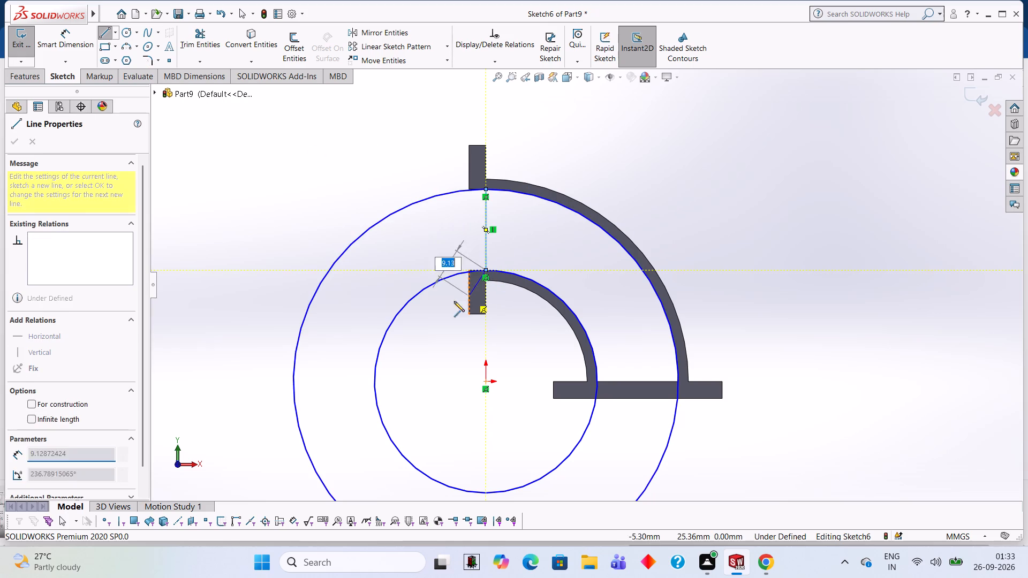
{"action": "key", "text": "Escape"}
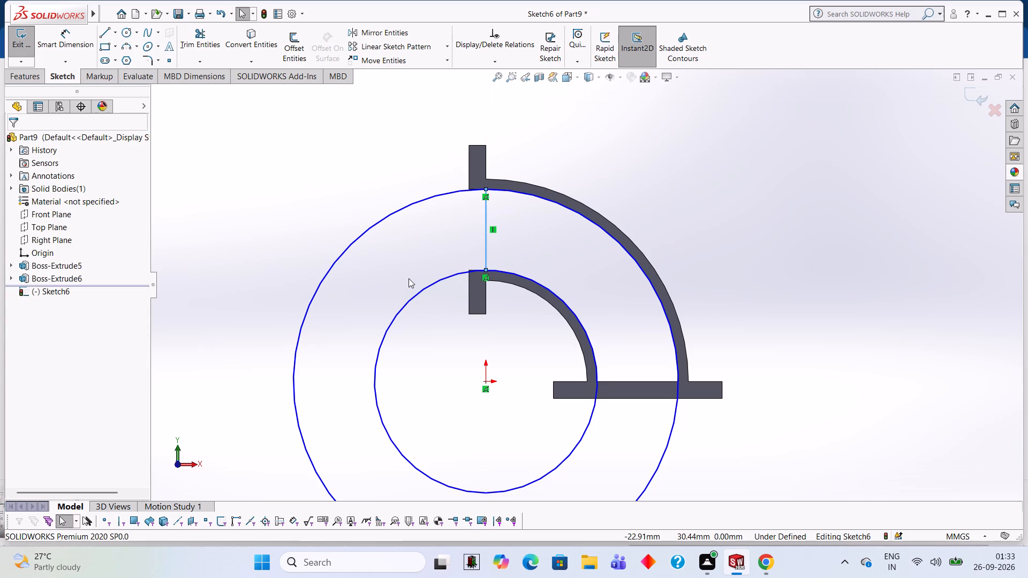
{"action": "left_click", "coordinate": [109, 29]}
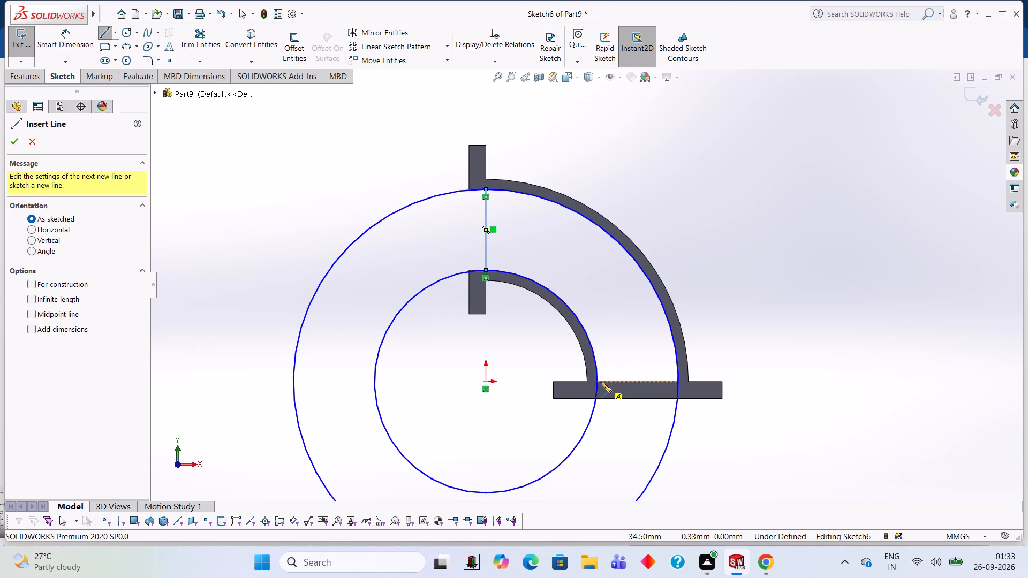
{"action": "left_click", "coordinate": [597, 380]}
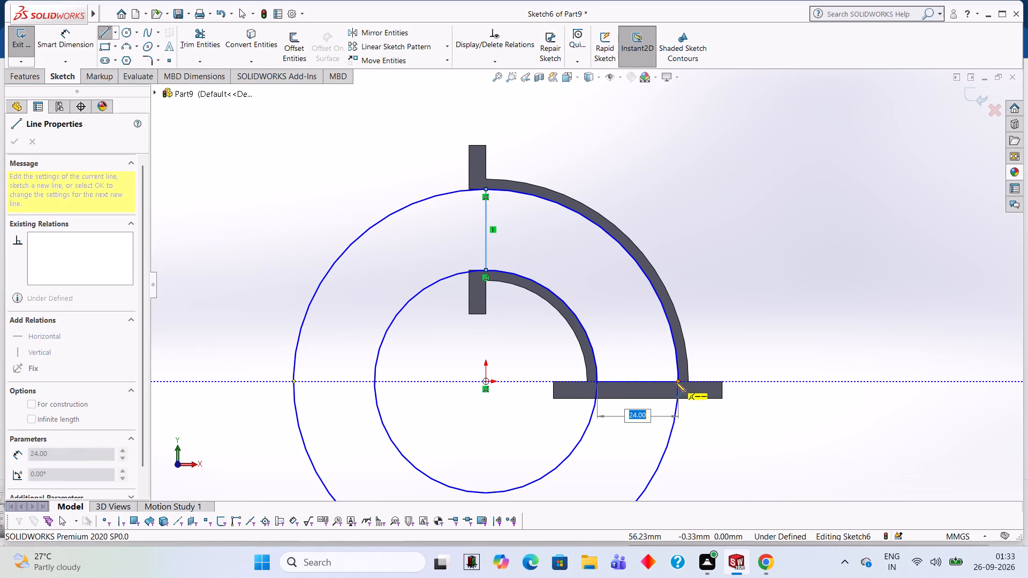
{"action": "left_click", "coordinate": [678, 383]}
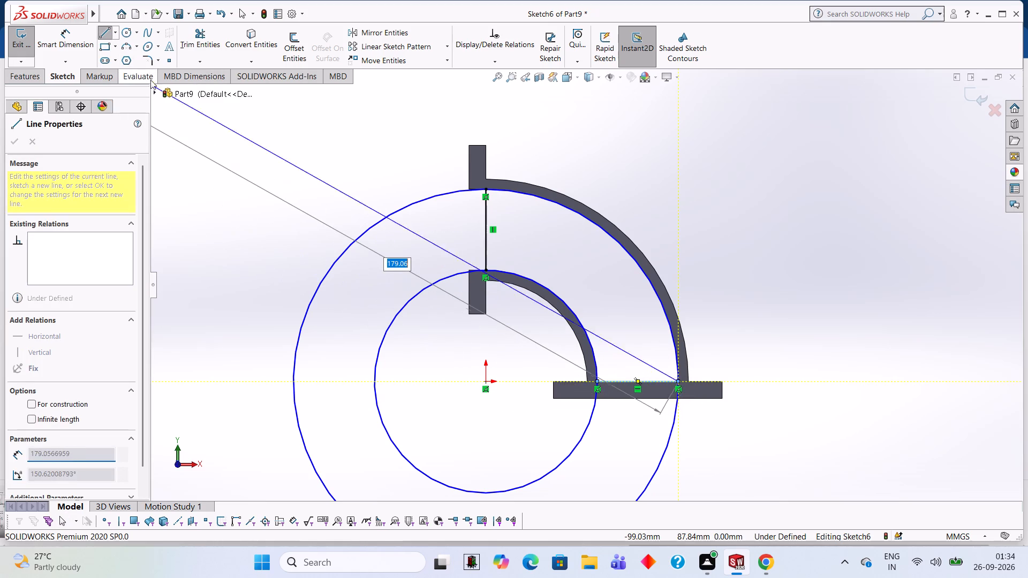
Trim the 57 mm and 33 mm radius circles down to the quarter arcs that close the profile between the walls.
{"action": "left_click", "coordinate": [209, 51]}
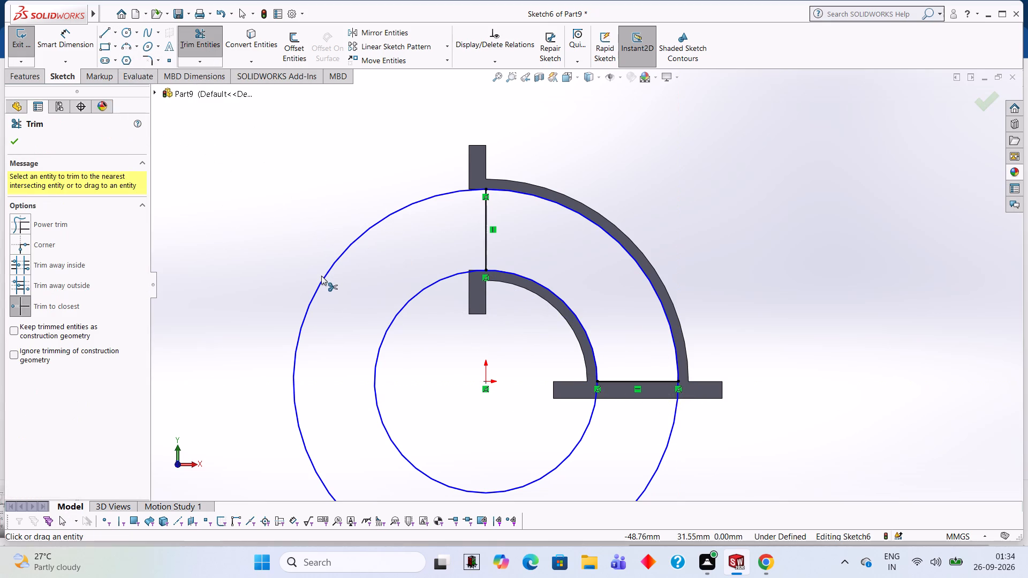
{"action": "left_click", "coordinate": [323, 277]}
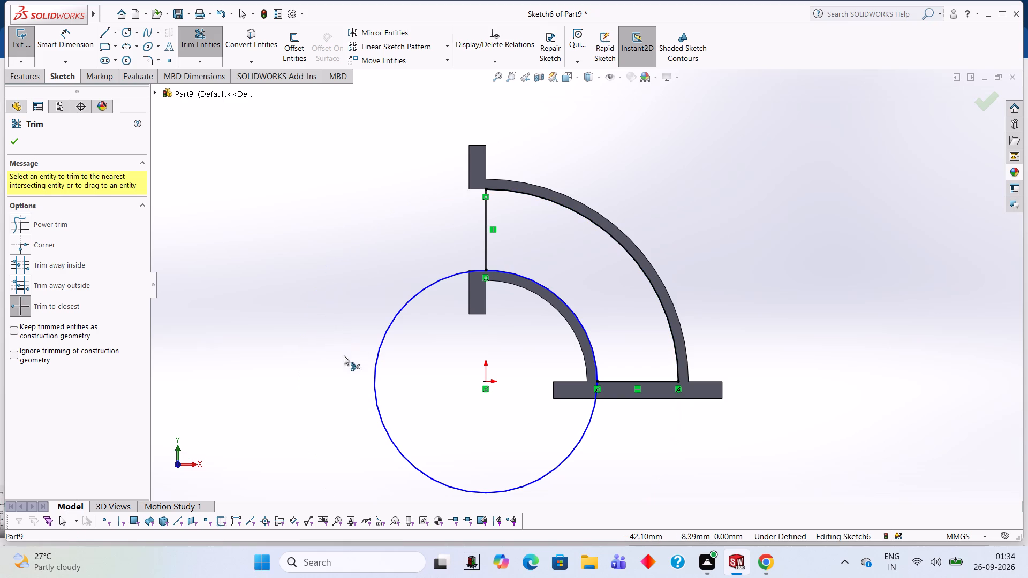
{"action": "left_click", "coordinate": [376, 371]}
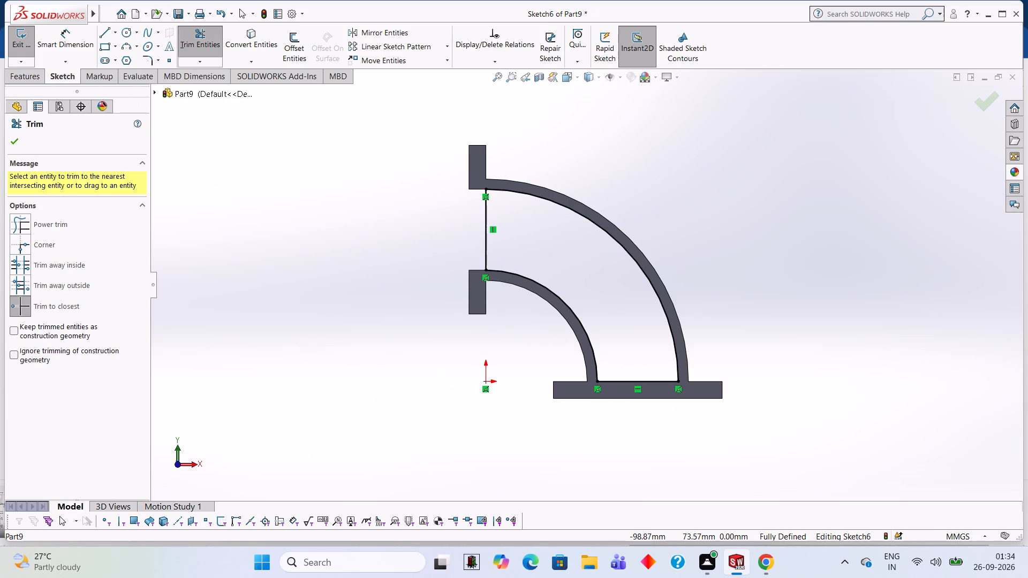
Extrude the closed profile 5 mm blind in the reversed direction, inward between the arc walls, merged with the body.
{"action": "left_click", "coordinate": [34, 71]}
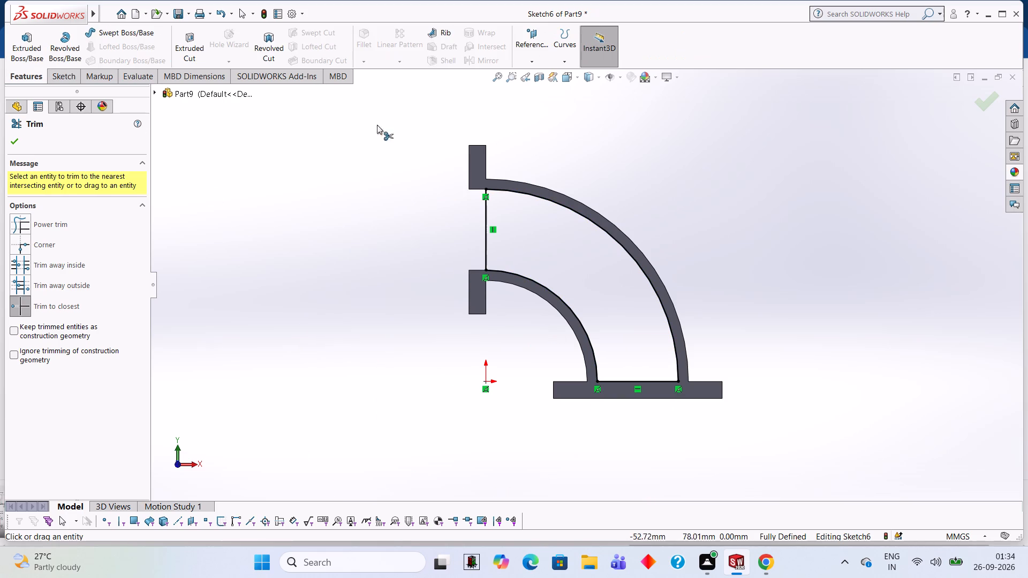
{"action": "middle_click_drag", "start_coordinate": [406, 206], "coordinate": [433, 222]}
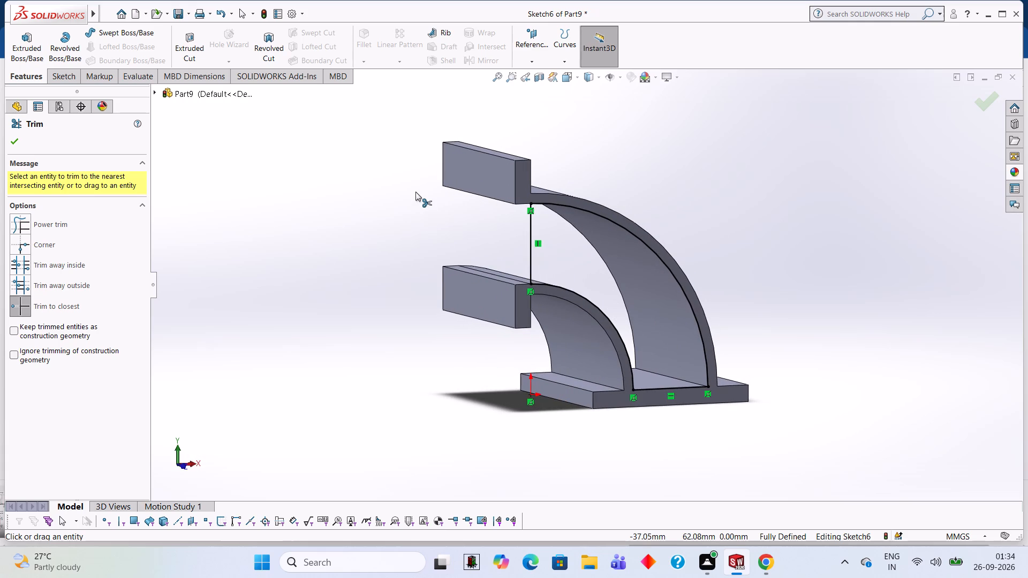
{"action": "left_click", "coordinate": [17, 44]}
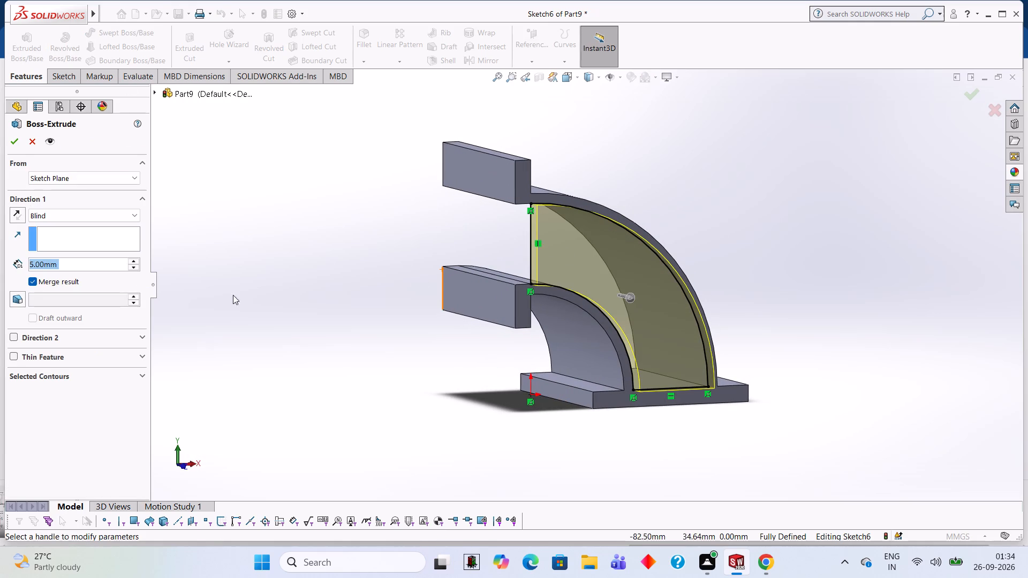
{"action": "middle_click_drag", "start_coordinate": [311, 263], "coordinate": [377, 277]}
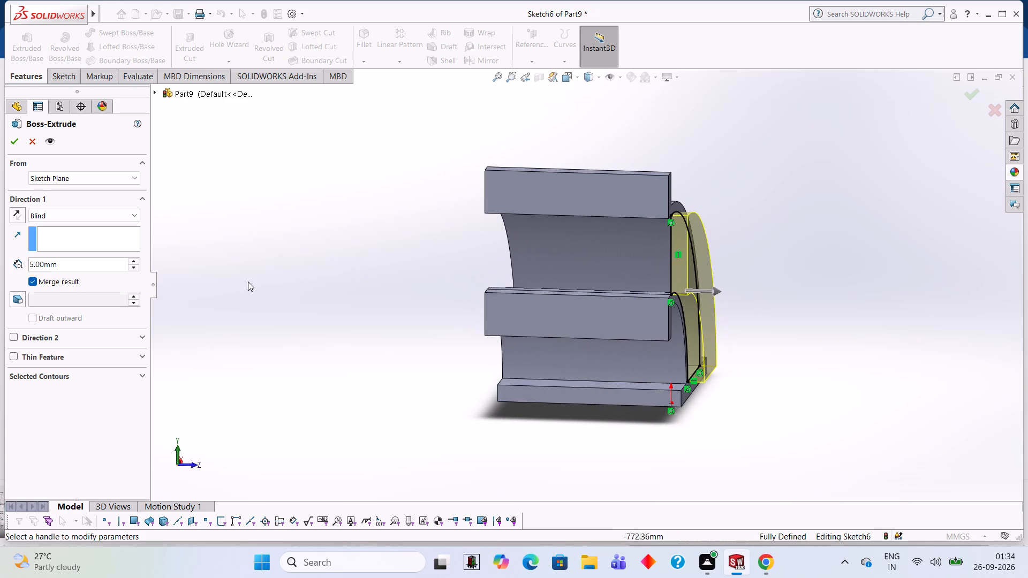
{"action": "left_click", "coordinate": [22, 212]}
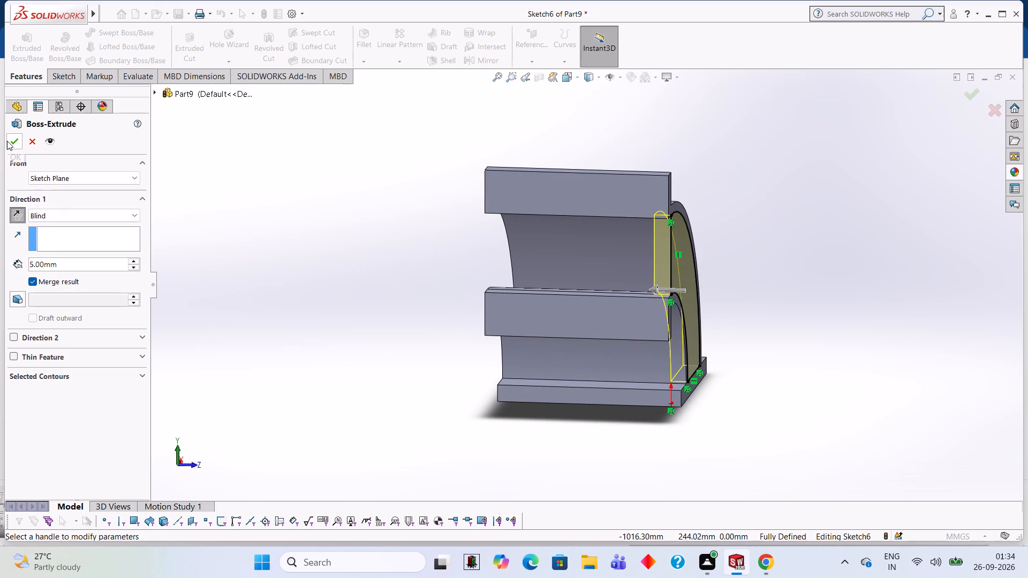
{"action": "left_click", "coordinate": [7, 141]}
{"action": "left_click", "coordinate": [911, 296]}
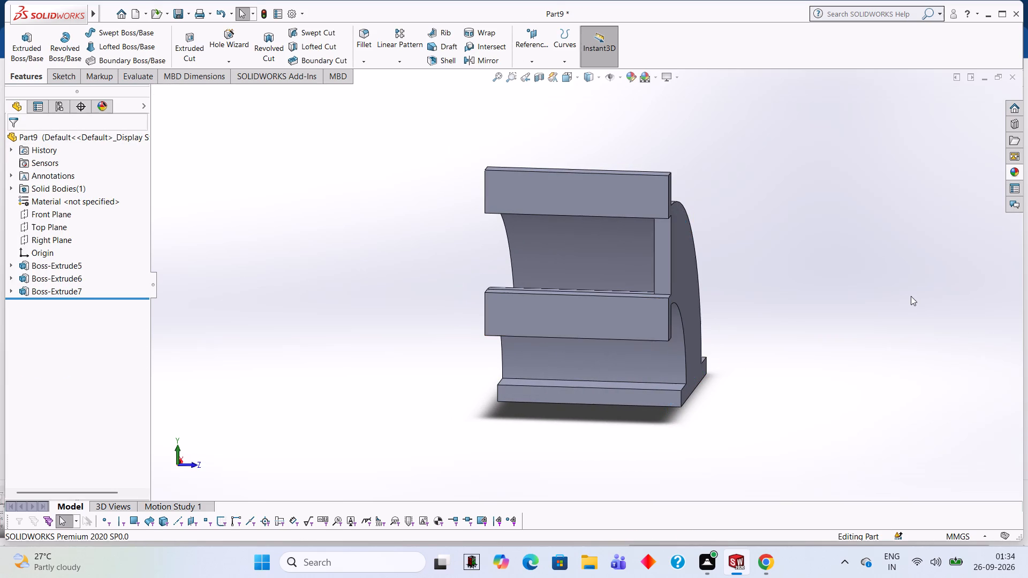
Examine the bend from several sides, checking the new front wall between the arc walls and the flanges.
{"action": "middle_click_drag", "start_coordinate": [911, 295], "coordinate": [787, 247]}
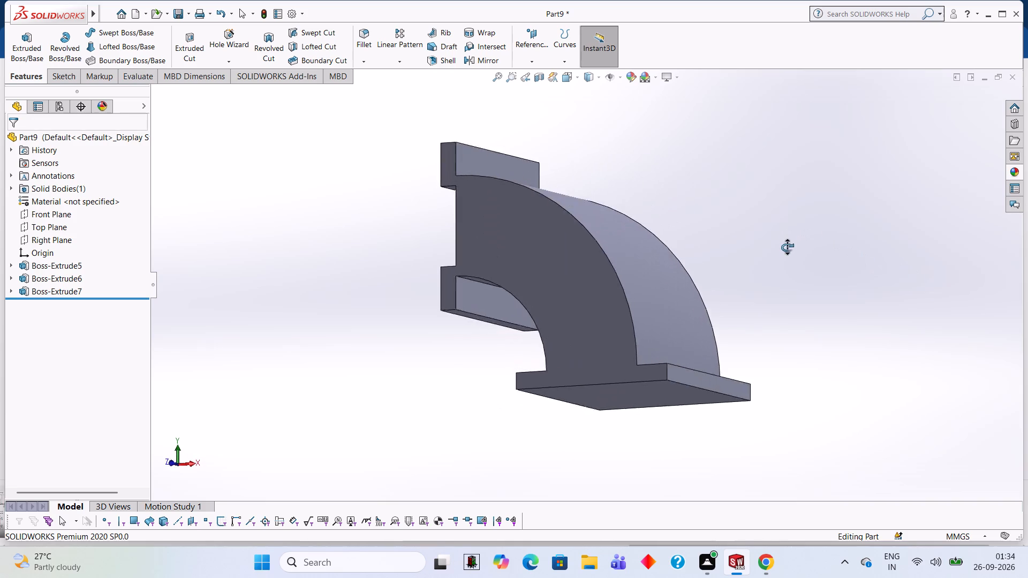
{"action": "middle_click_drag", "start_coordinate": [787, 247], "coordinate": [891, 318]}
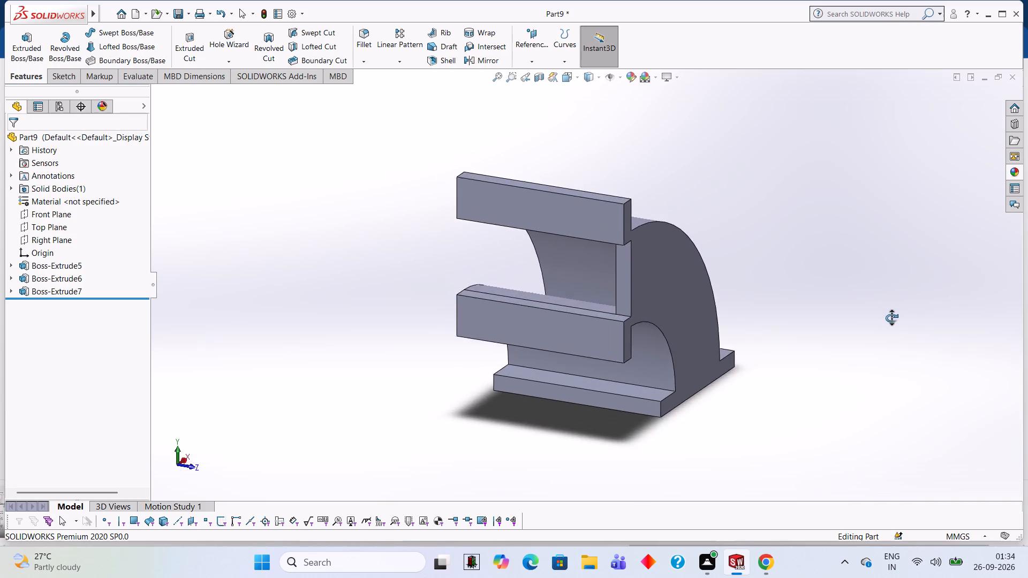
{"action": "middle_click_drag", "start_coordinate": [891, 318], "coordinate": [844, 224]}
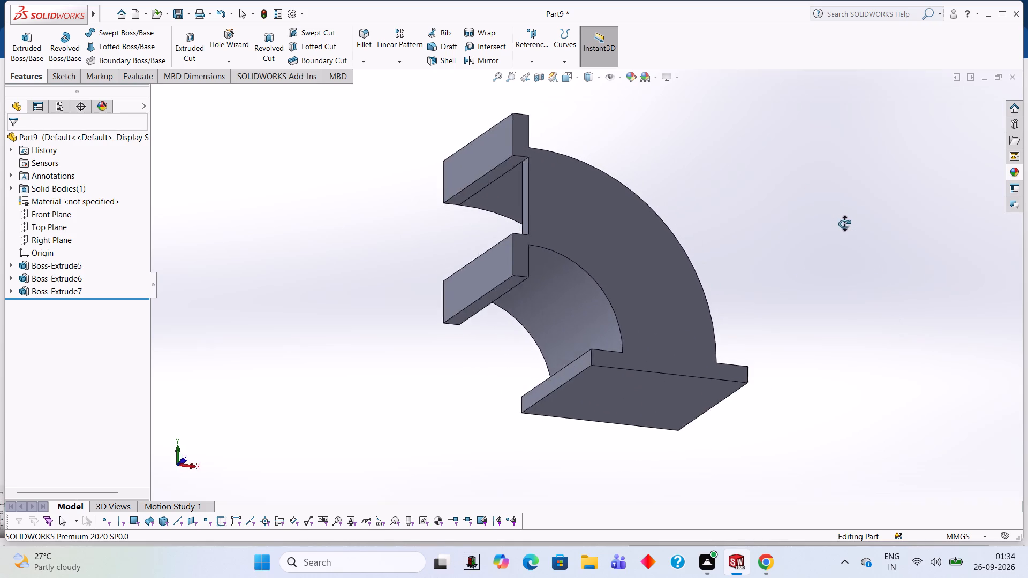
{"action": "middle_click_drag", "start_coordinate": [844, 224], "coordinate": [957, 360]}
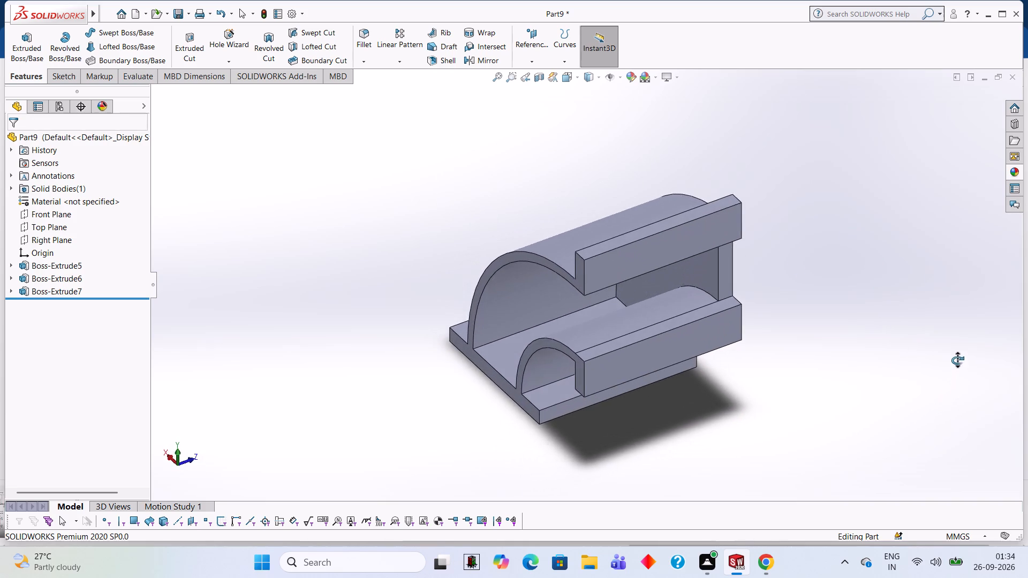
{"action": "middle_click_drag", "start_coordinate": [957, 360], "coordinate": [818, 208]}
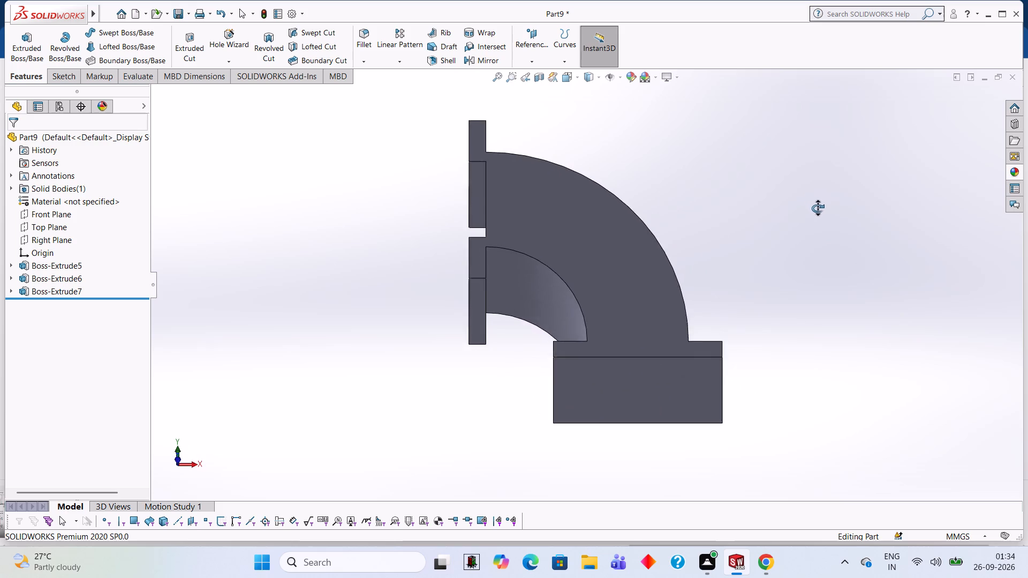
{"action": "middle_click_drag", "start_coordinate": [818, 208], "coordinate": [846, 216]}
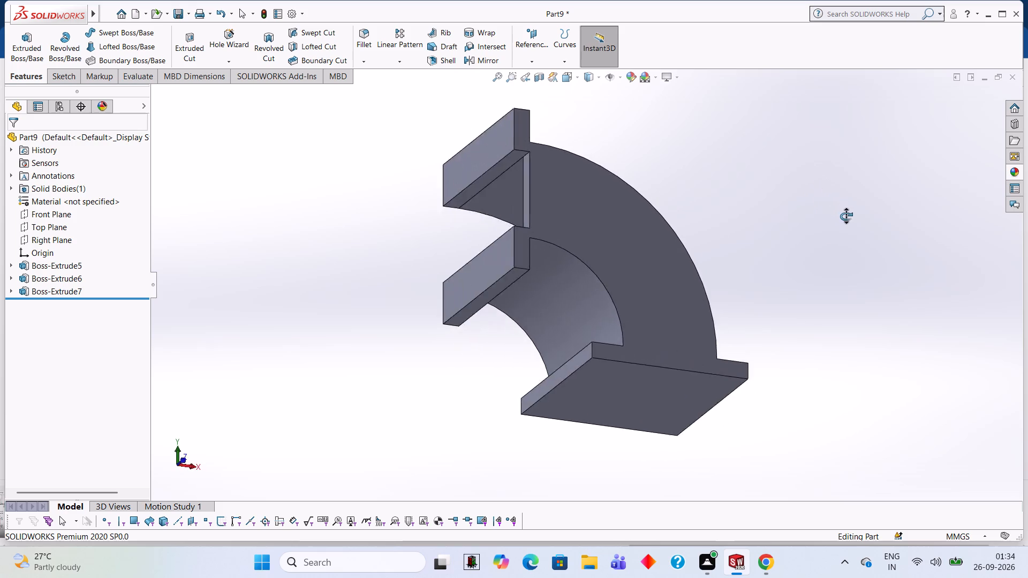
{"action": "middle_click_drag", "start_coordinate": [846, 216], "coordinate": [888, 276]}
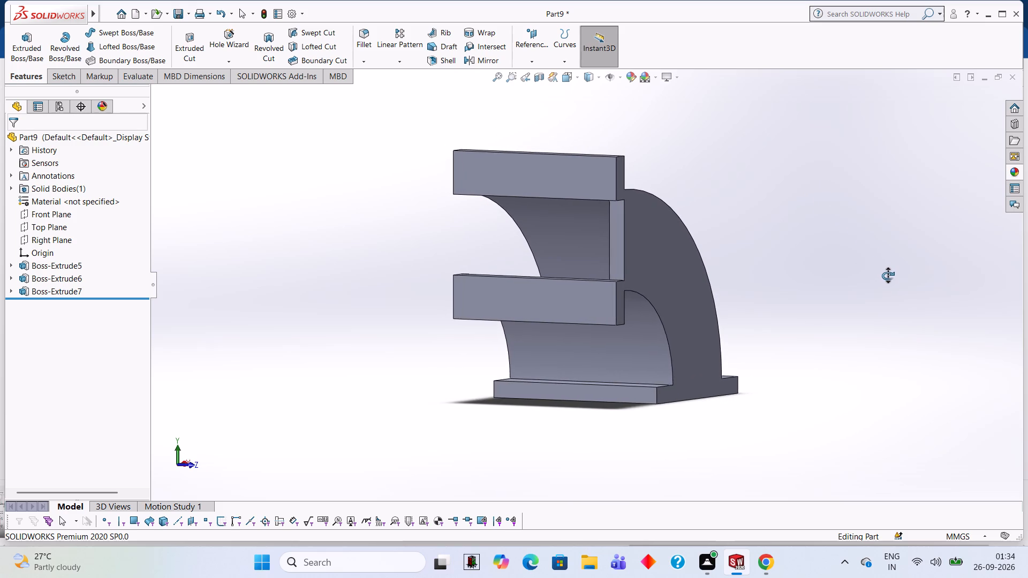
{"action": "middle_click_drag", "start_coordinate": [888, 276], "coordinate": [884, 275]}
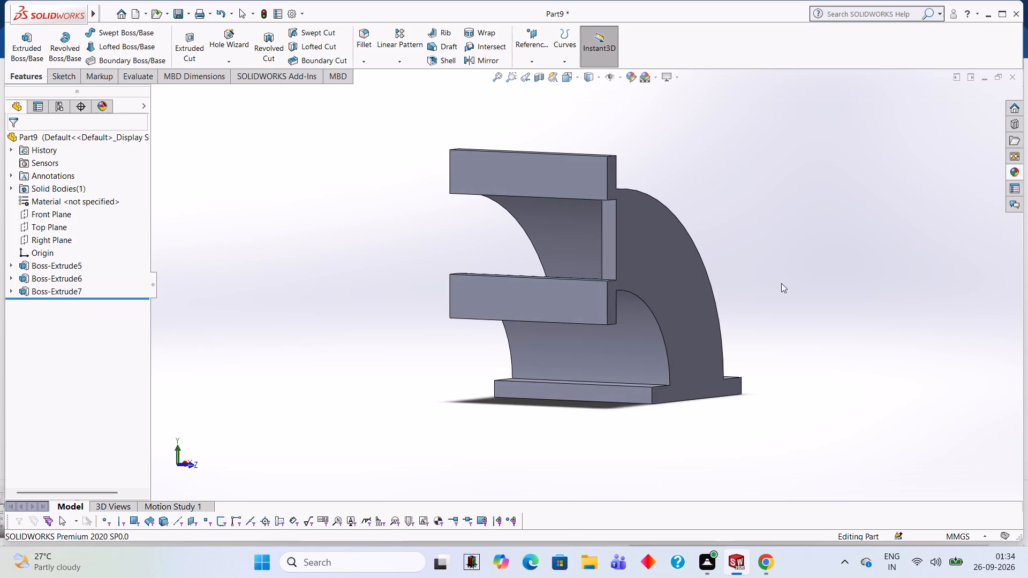
Start a sketch on the bottom flange's underside with a 5 mm line inward from the front edge's midpoint and a 12 mm perpendicular line toward the origin side.
{"action": "middle_click_drag", "start_coordinate": [782, 299], "coordinate": [729, 168]}
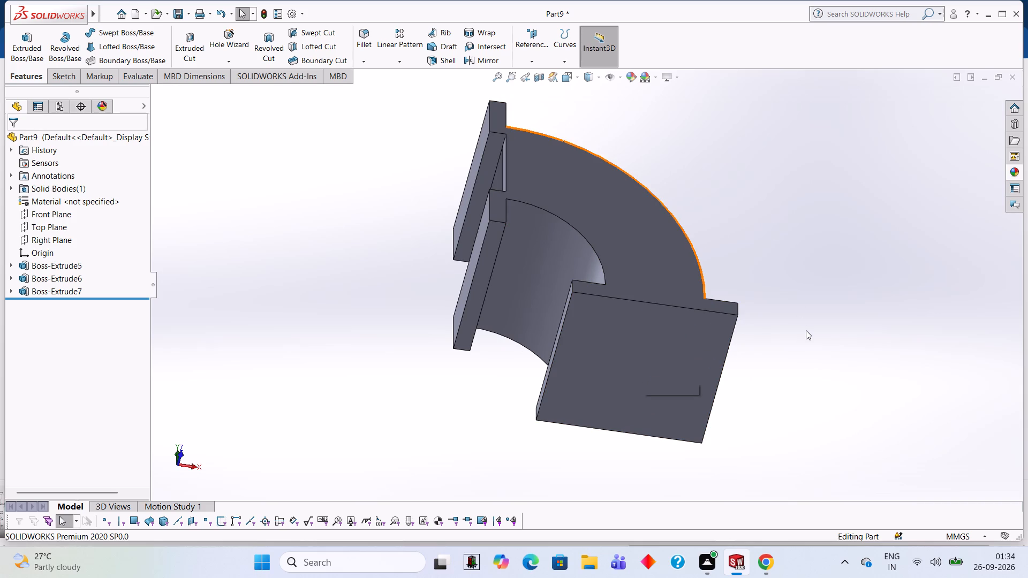
{"action": "middle_click_drag", "start_coordinate": [823, 354], "coordinate": [813, 242]}
{"action": "left_click", "coordinate": [640, 263]}
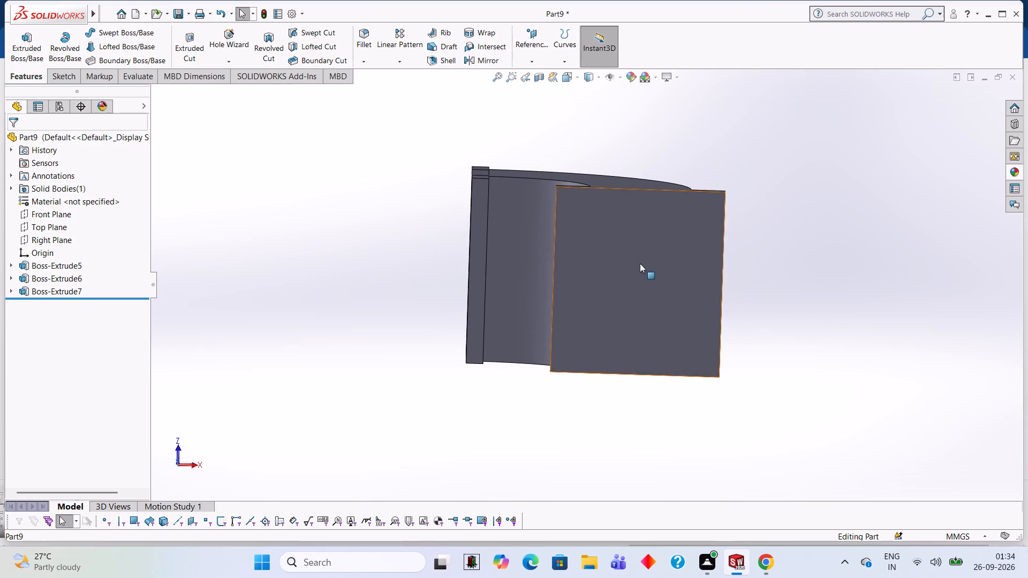
{"action": "left_click", "coordinate": [689, 234]}
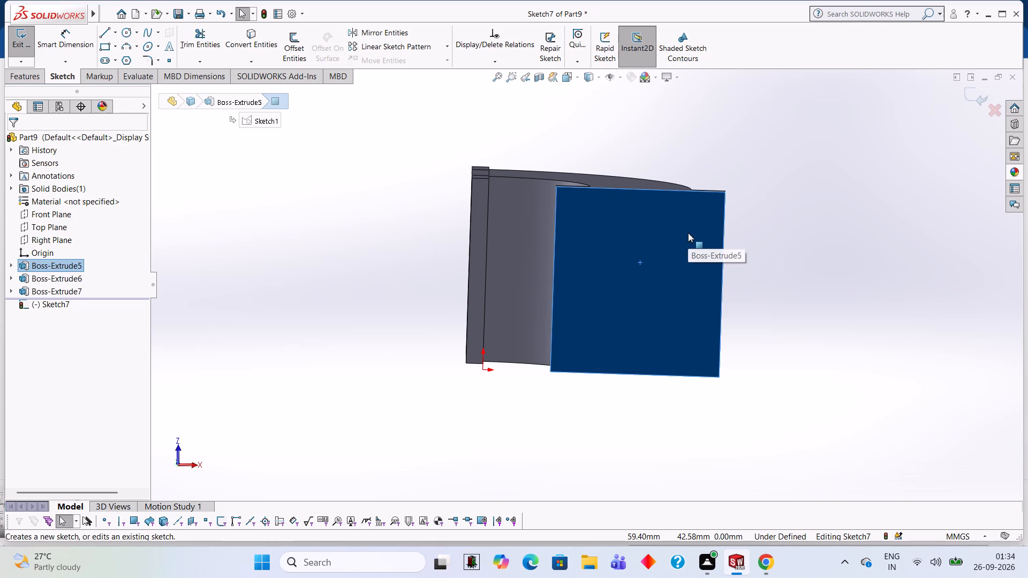
{"action": "key", "text": "ctrl+8"}
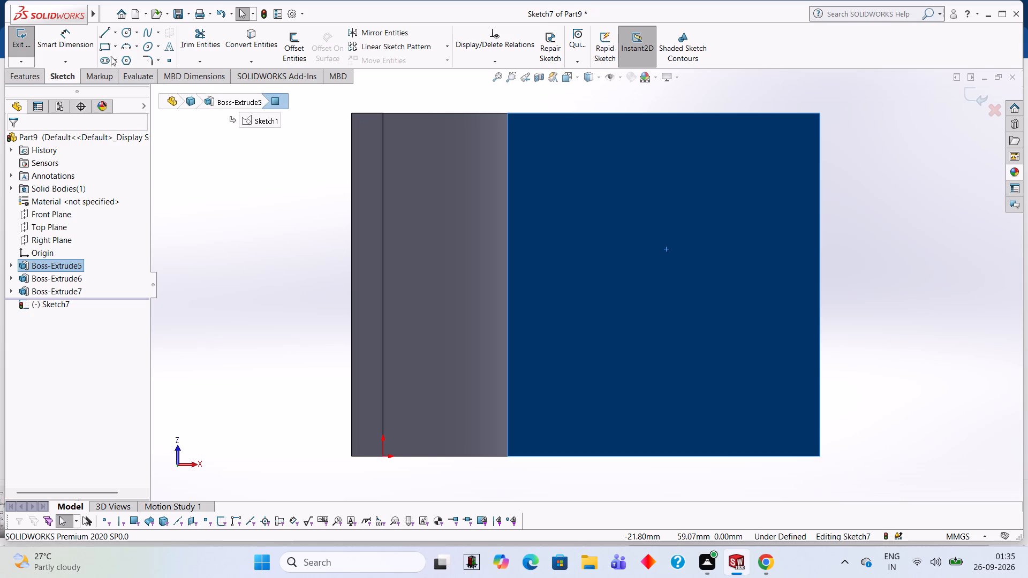
{"action": "left_click", "coordinate": [105, 35]}
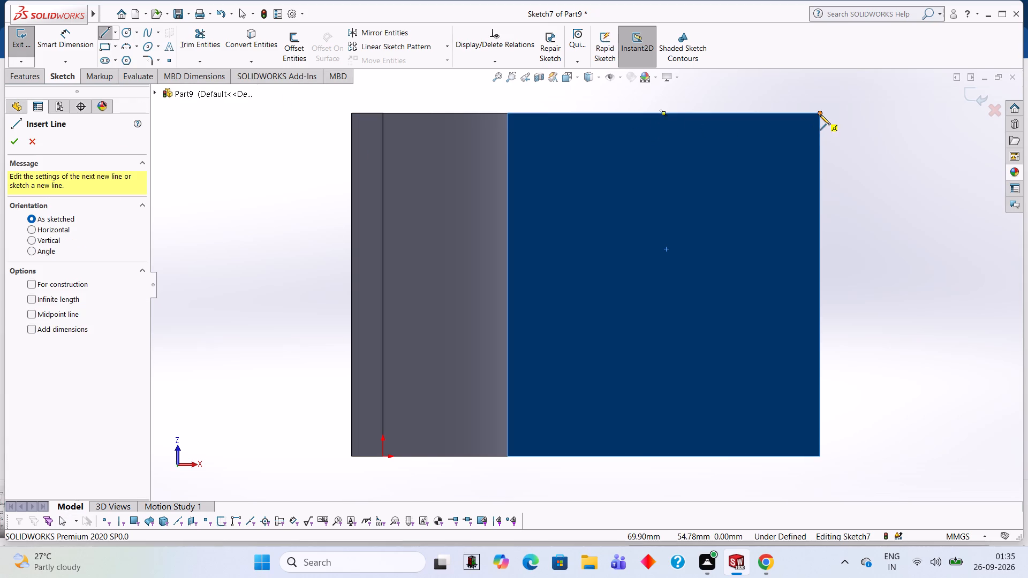
{"action": "left_click", "coordinate": [661, 112]}
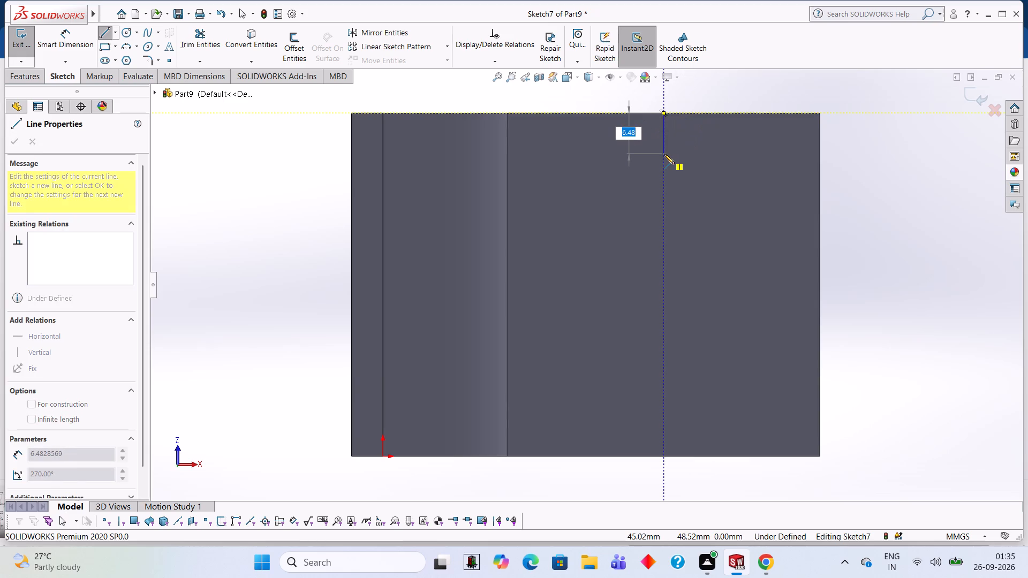
{"action": "key", "text": "5"}
{"action": "key", "text": "Return"}
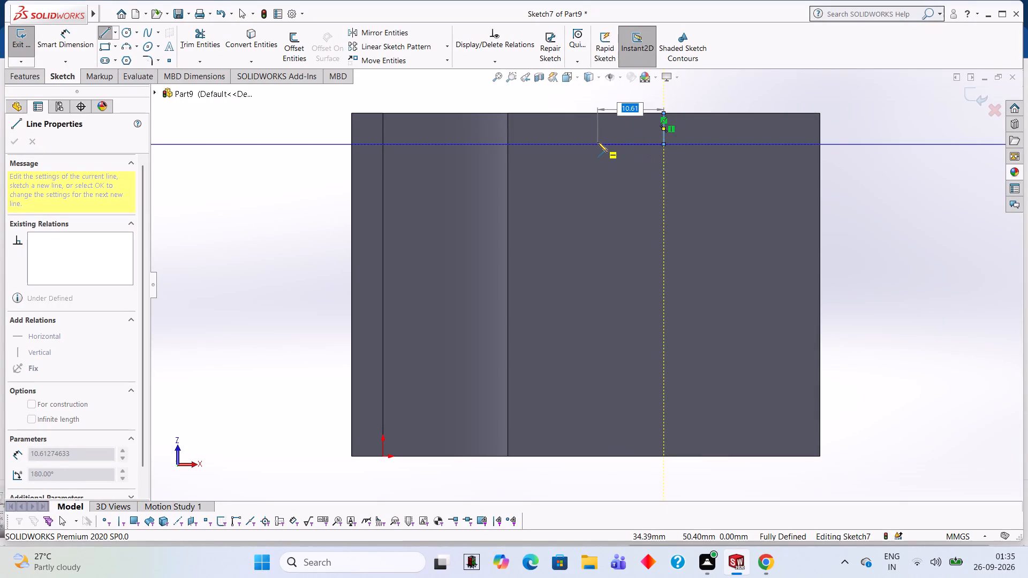
{"action": "type", "text": "12"}
{"action": "key", "text": "Return"}
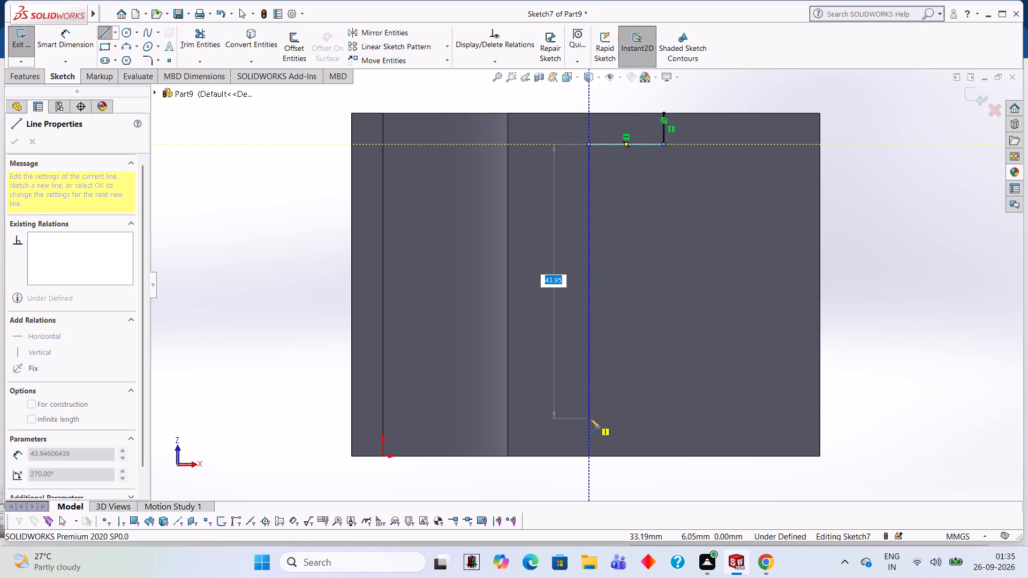
{"action": "key", "text": "Escape"}
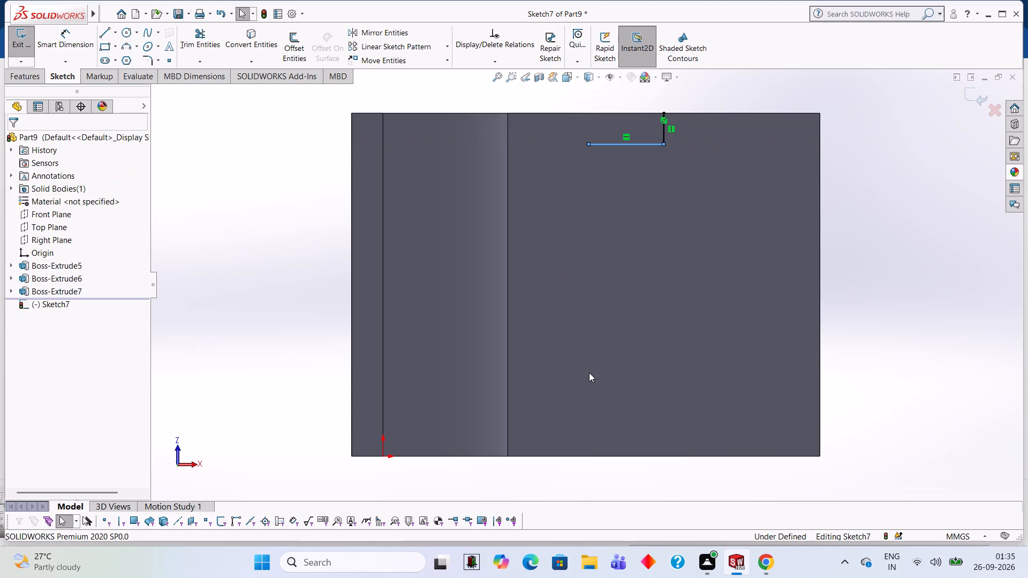
Add a 12 mm horizontal line from the 5 mm line's inner end, heading away from the origin side.
{"action": "left_click", "coordinate": [101, 34]}
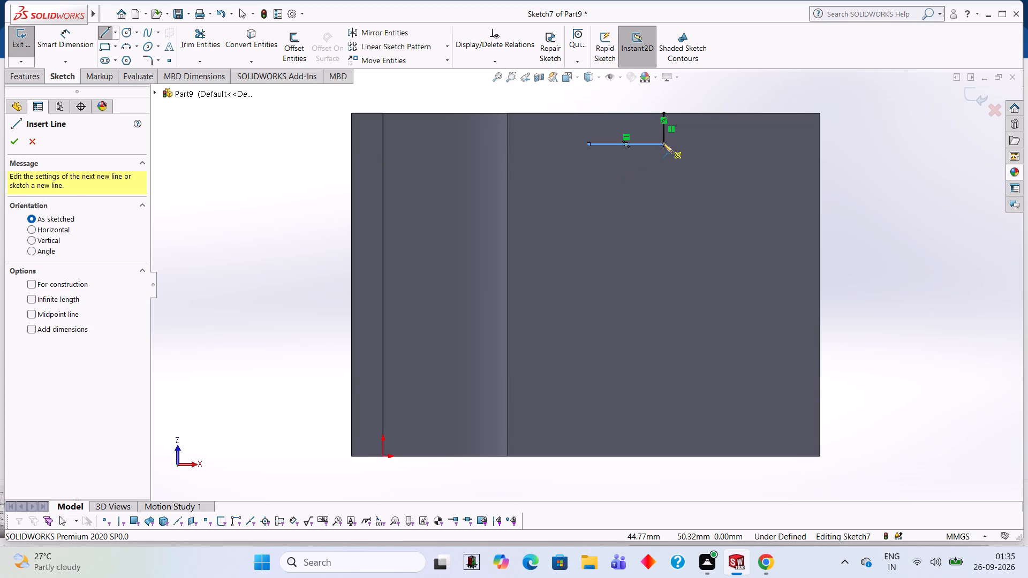
{"action": "left_click", "coordinate": [663, 143]}
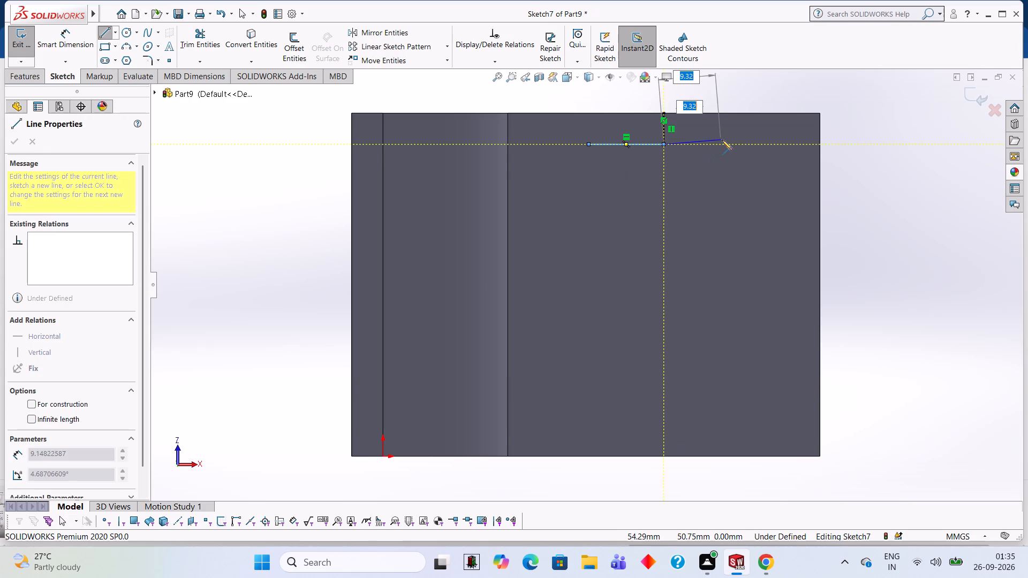
{"action": "type", "text": "12"}
{"action": "key", "text": "Return"}
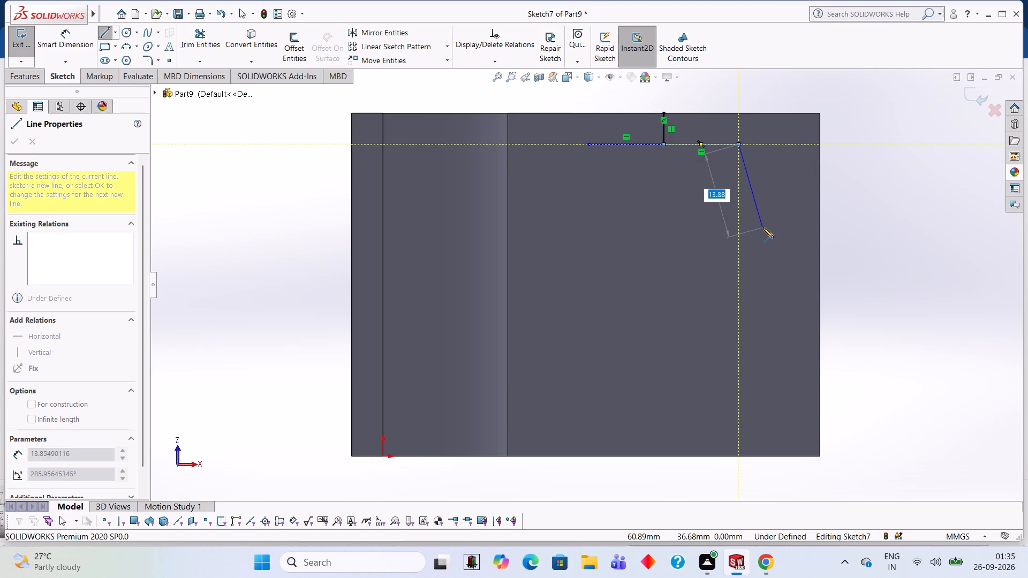
{"action": "key", "text": "Escape"}
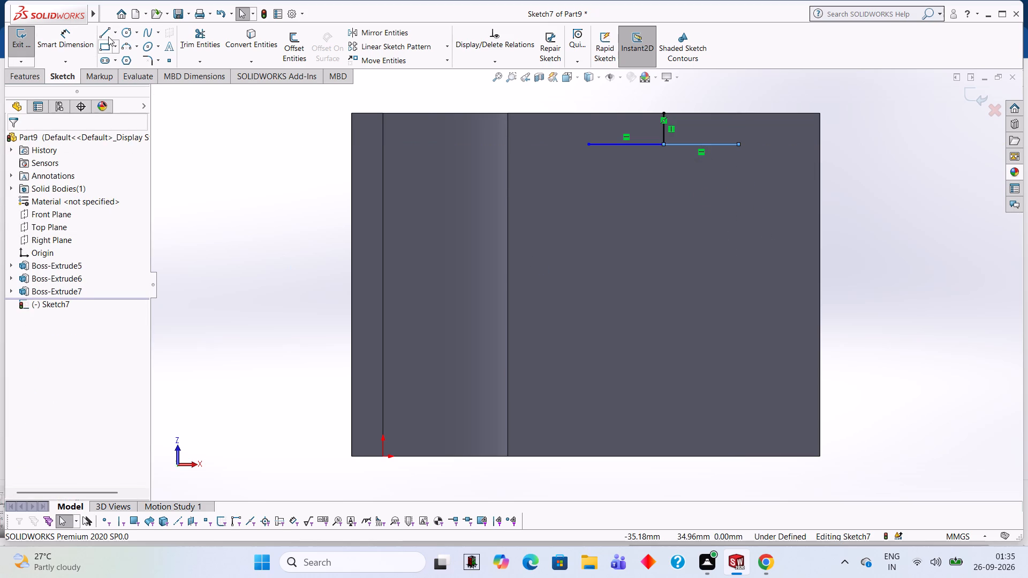
Sketch a 5 mm line inward from the rear edge's midpoint and a 12 mm horizontal line from its end toward the origin side.
{"action": "left_click", "coordinate": [106, 34]}
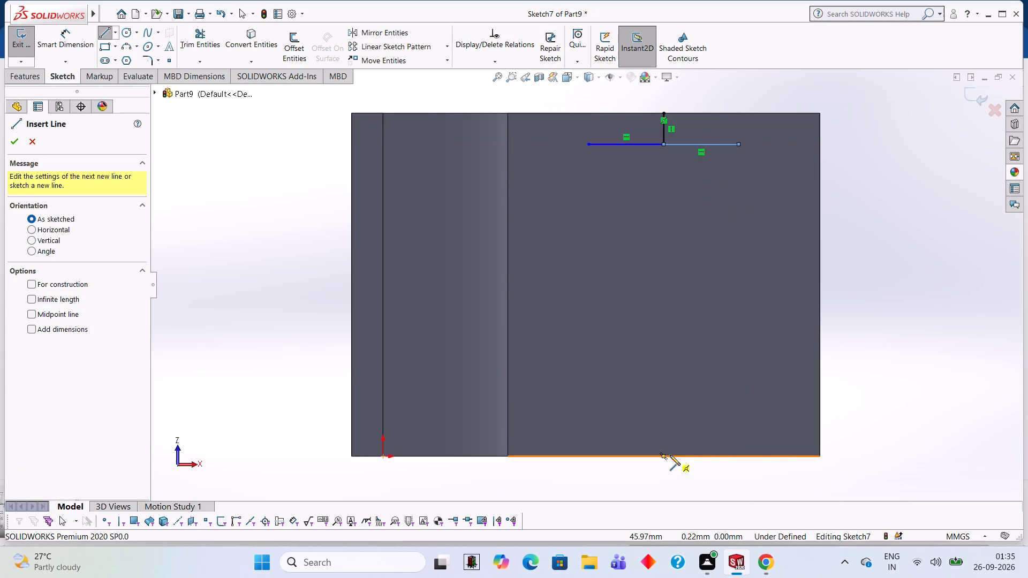
{"action": "left_click", "coordinate": [663, 455]}
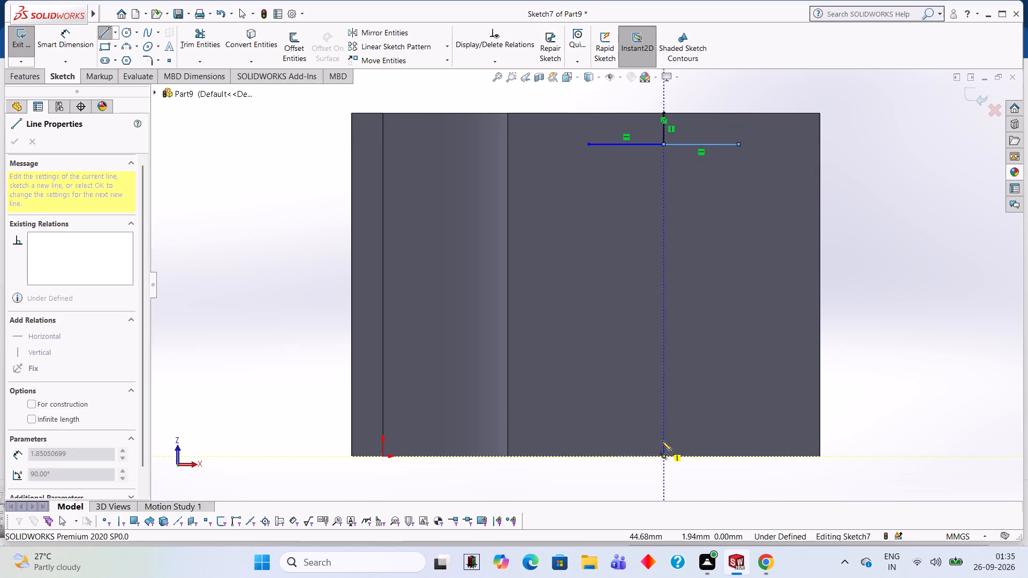
{"action": "key", "text": "5"}
{"action": "key", "text": "Return"}
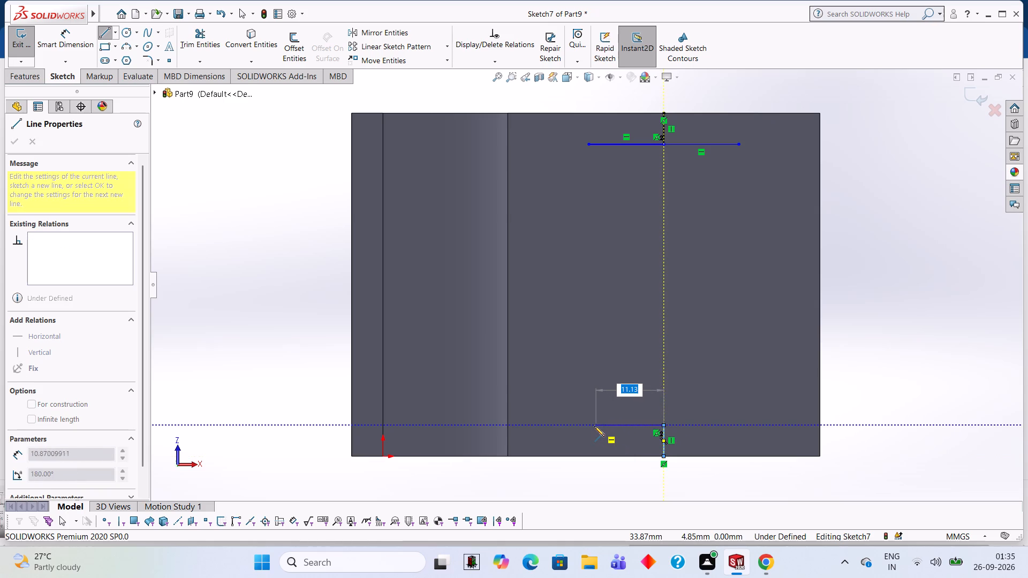
{"action": "type", "text": "12"}
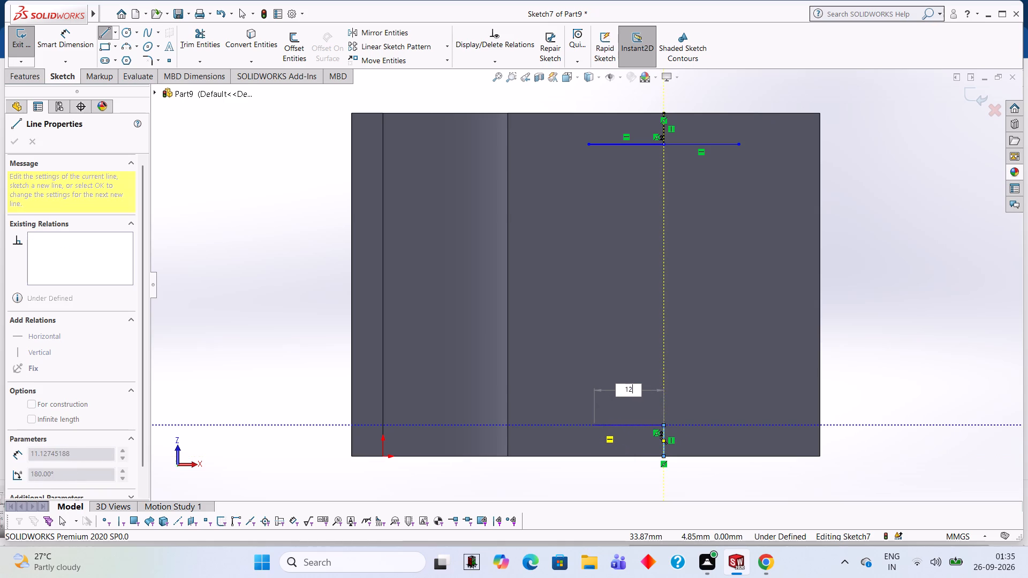
{"action": "key", "text": "Return"}
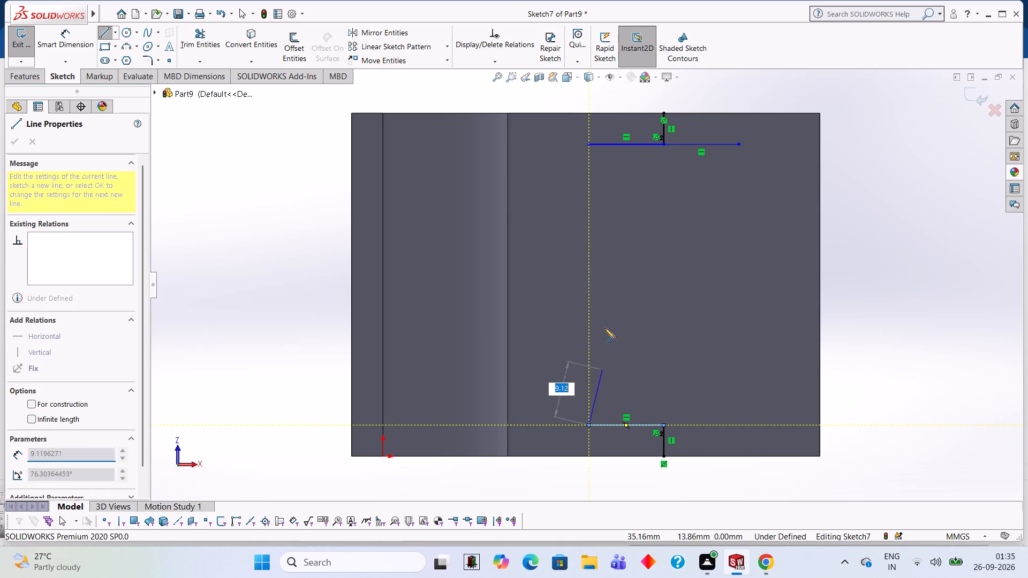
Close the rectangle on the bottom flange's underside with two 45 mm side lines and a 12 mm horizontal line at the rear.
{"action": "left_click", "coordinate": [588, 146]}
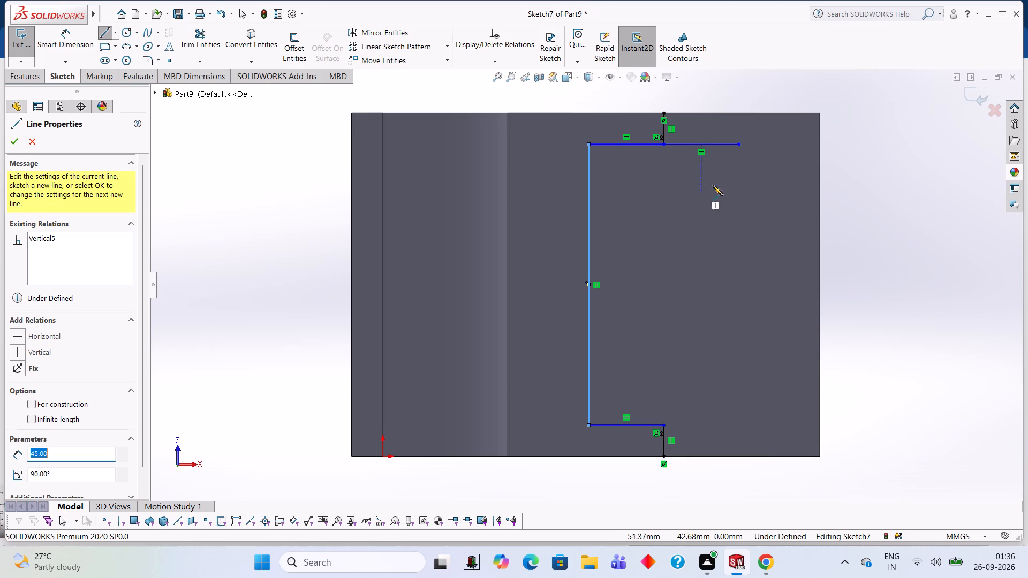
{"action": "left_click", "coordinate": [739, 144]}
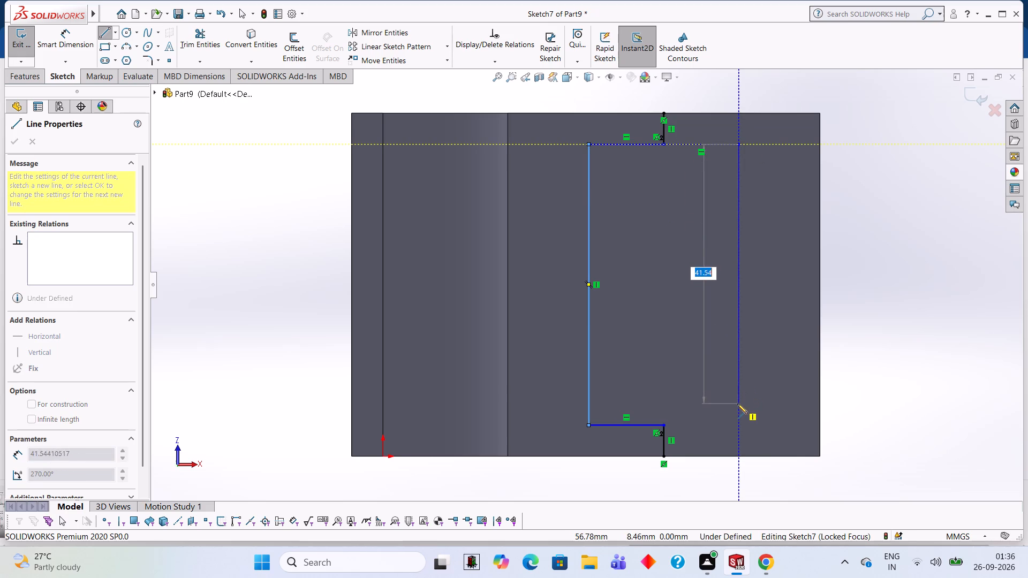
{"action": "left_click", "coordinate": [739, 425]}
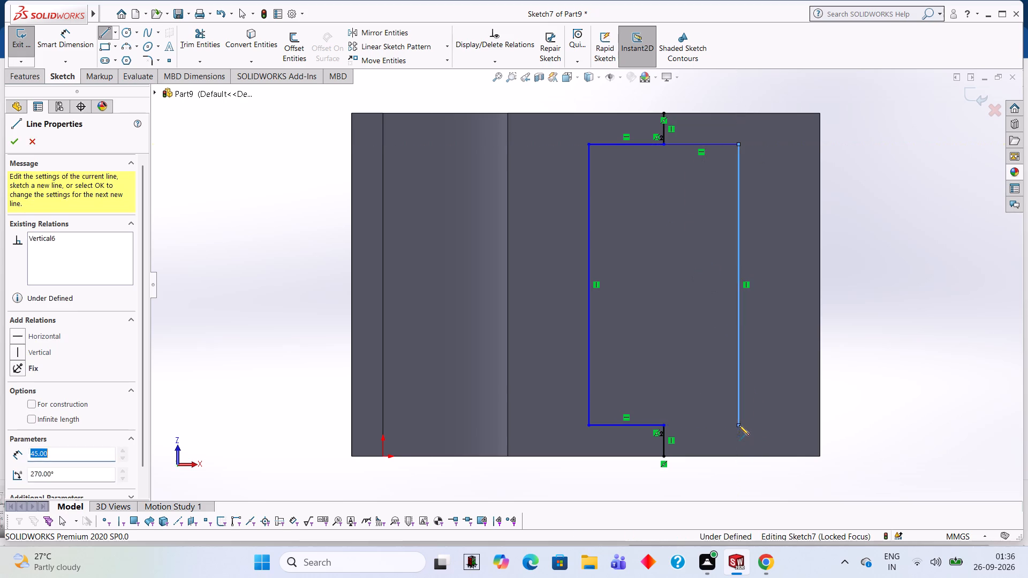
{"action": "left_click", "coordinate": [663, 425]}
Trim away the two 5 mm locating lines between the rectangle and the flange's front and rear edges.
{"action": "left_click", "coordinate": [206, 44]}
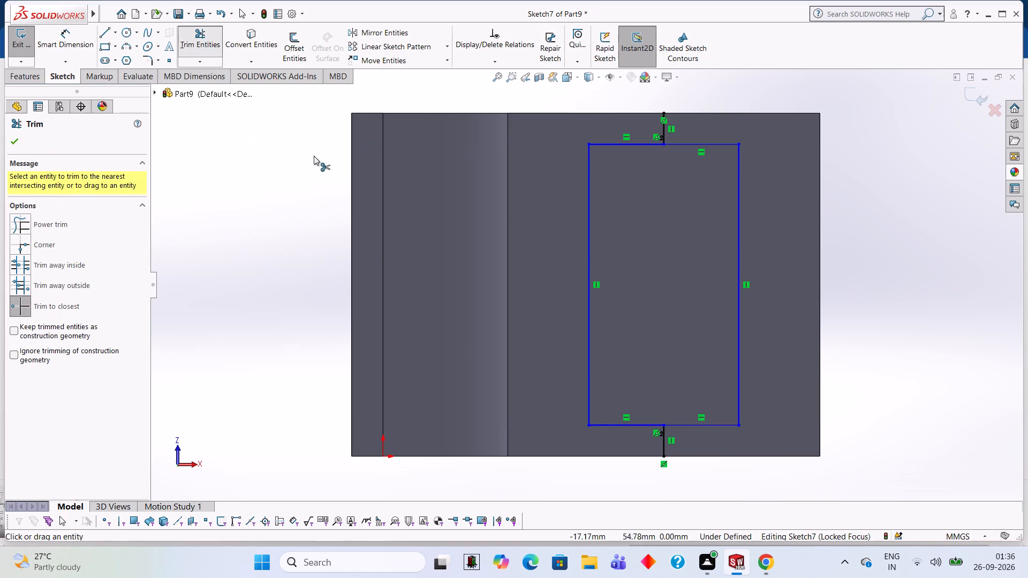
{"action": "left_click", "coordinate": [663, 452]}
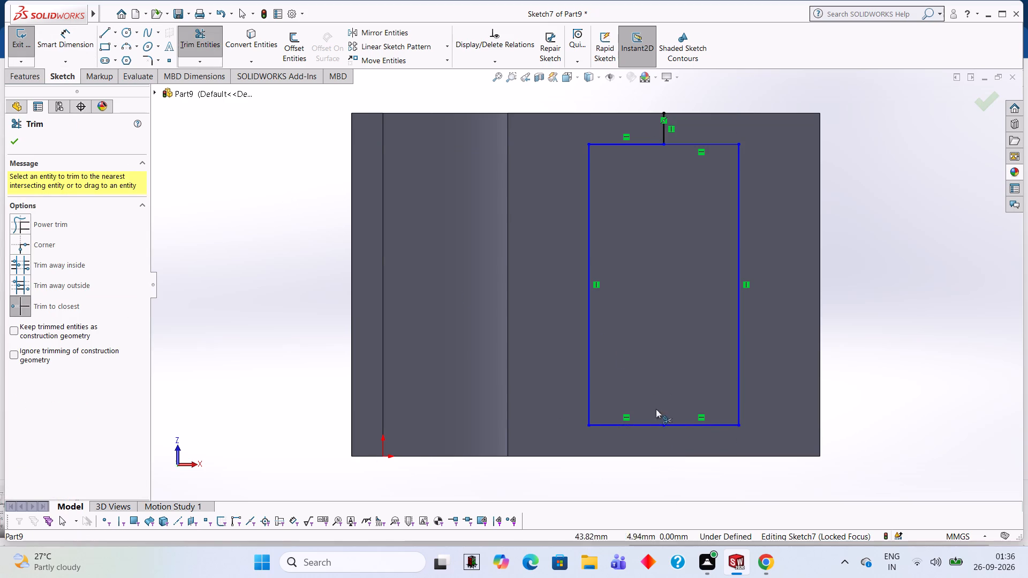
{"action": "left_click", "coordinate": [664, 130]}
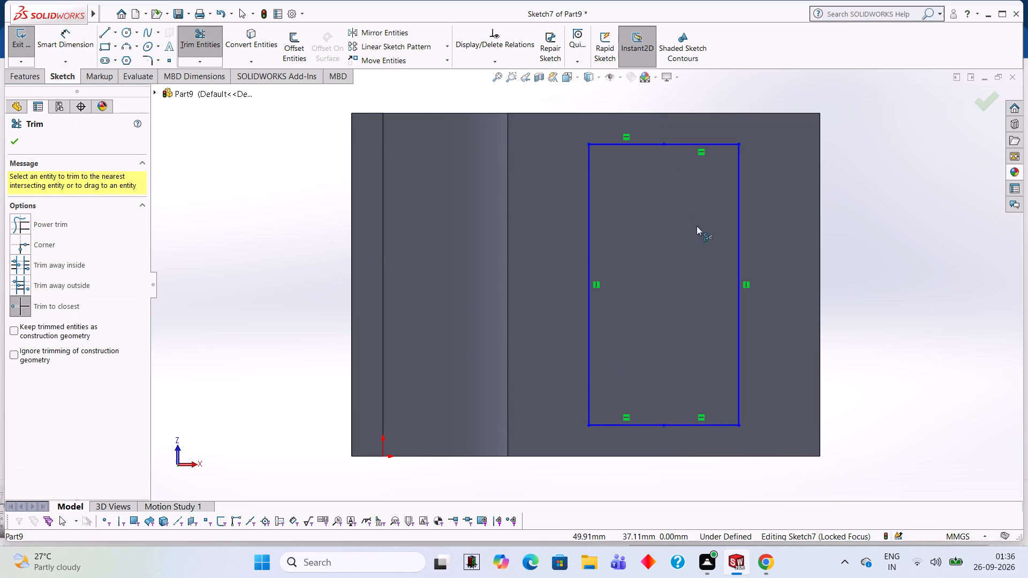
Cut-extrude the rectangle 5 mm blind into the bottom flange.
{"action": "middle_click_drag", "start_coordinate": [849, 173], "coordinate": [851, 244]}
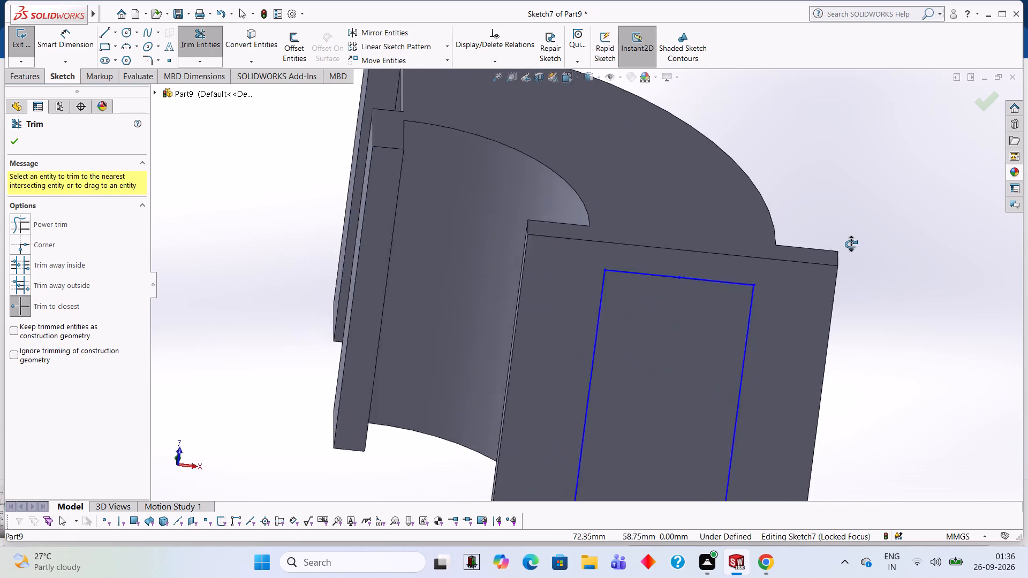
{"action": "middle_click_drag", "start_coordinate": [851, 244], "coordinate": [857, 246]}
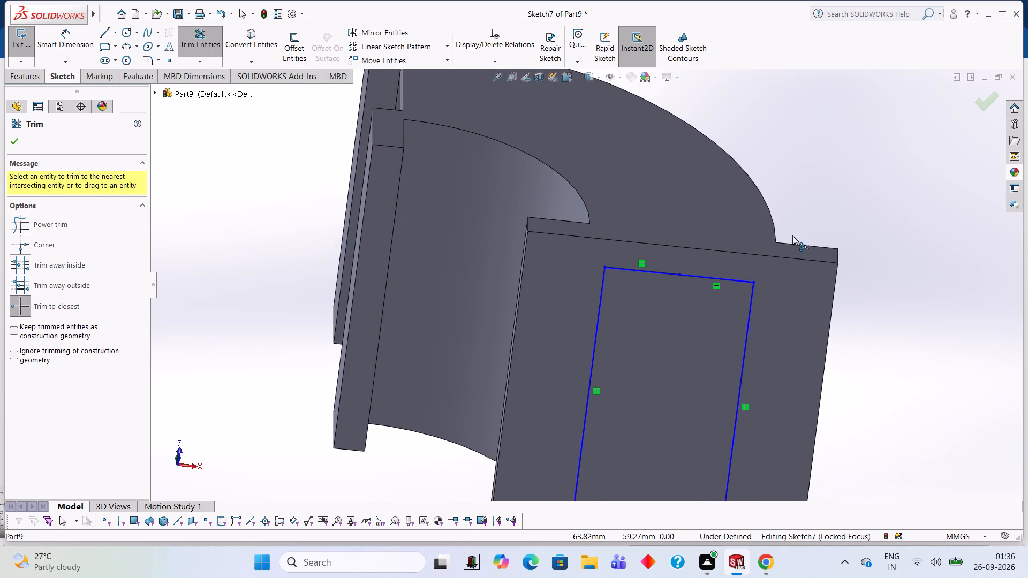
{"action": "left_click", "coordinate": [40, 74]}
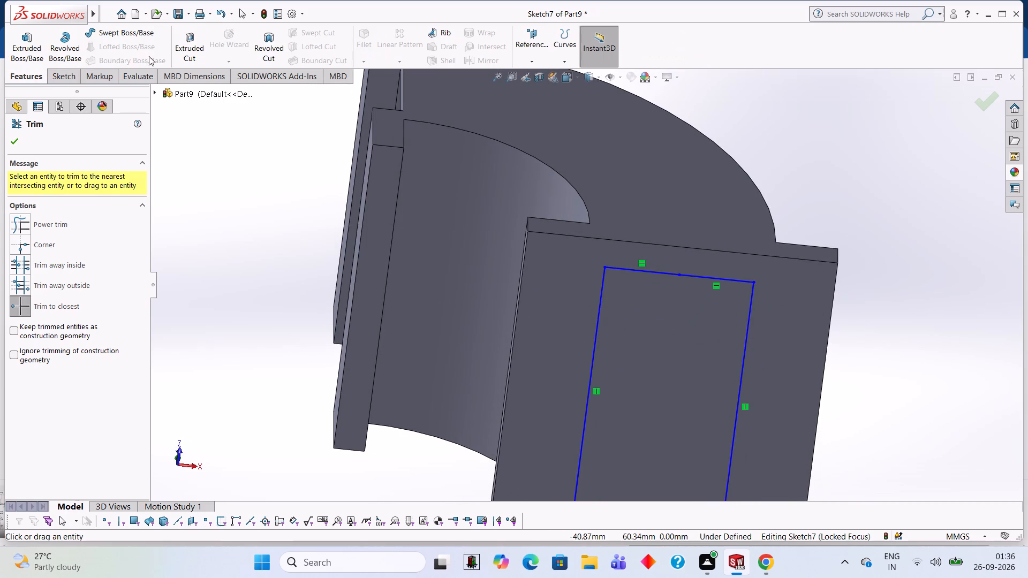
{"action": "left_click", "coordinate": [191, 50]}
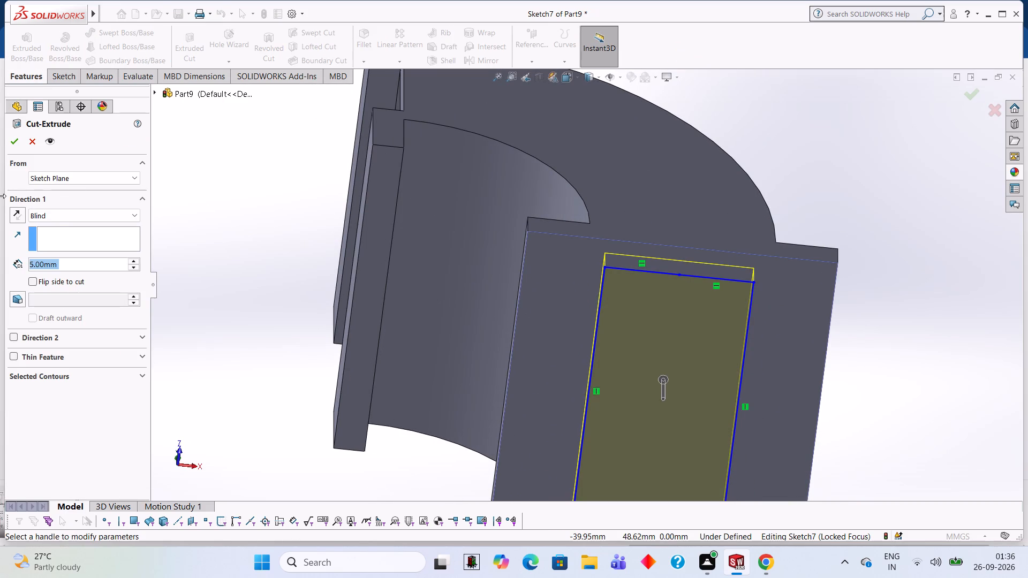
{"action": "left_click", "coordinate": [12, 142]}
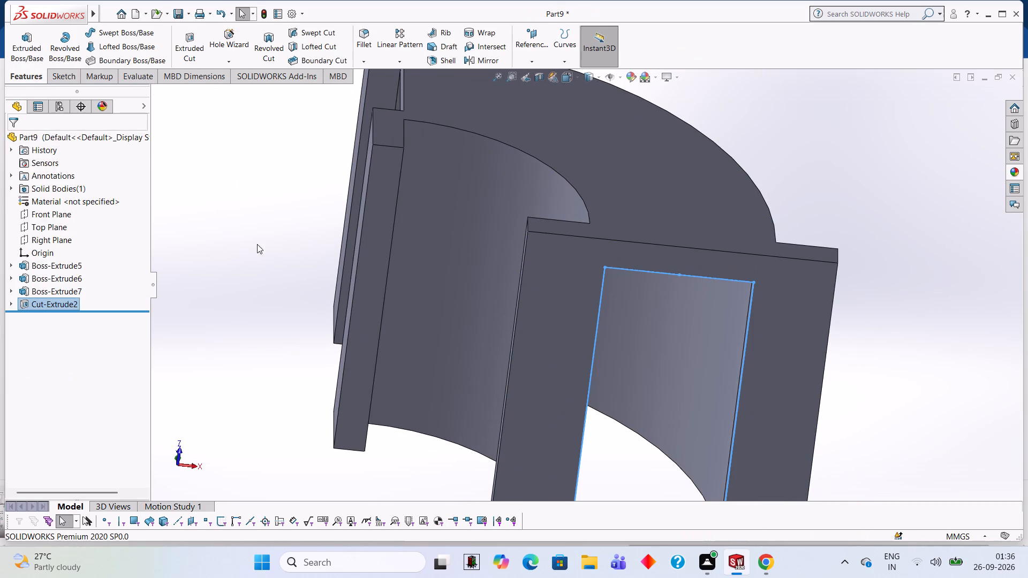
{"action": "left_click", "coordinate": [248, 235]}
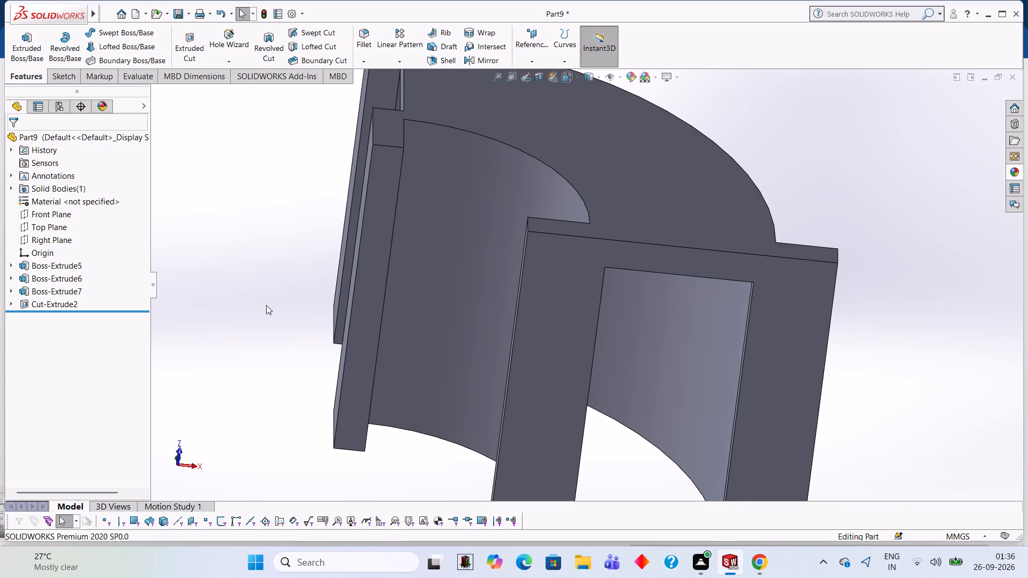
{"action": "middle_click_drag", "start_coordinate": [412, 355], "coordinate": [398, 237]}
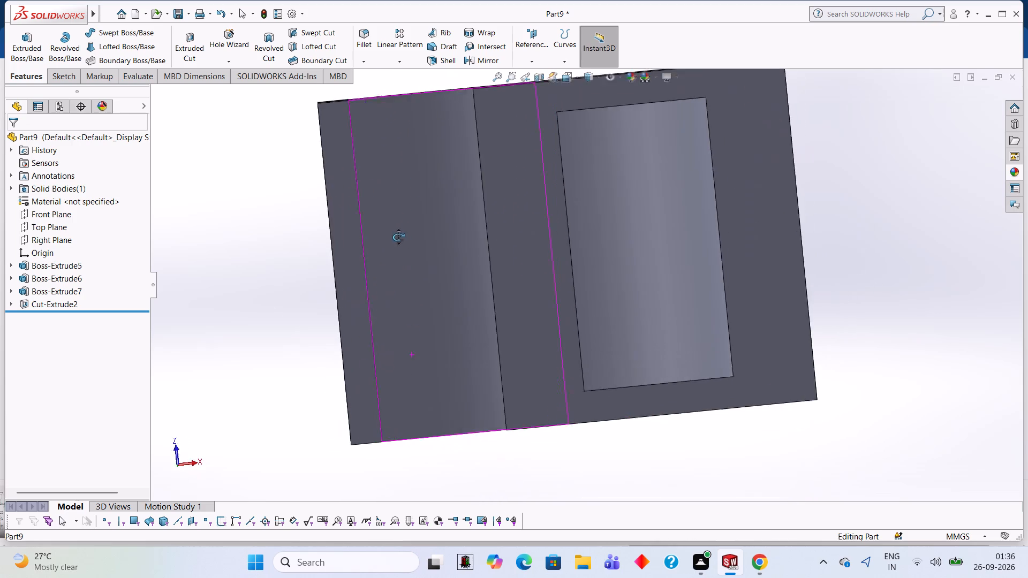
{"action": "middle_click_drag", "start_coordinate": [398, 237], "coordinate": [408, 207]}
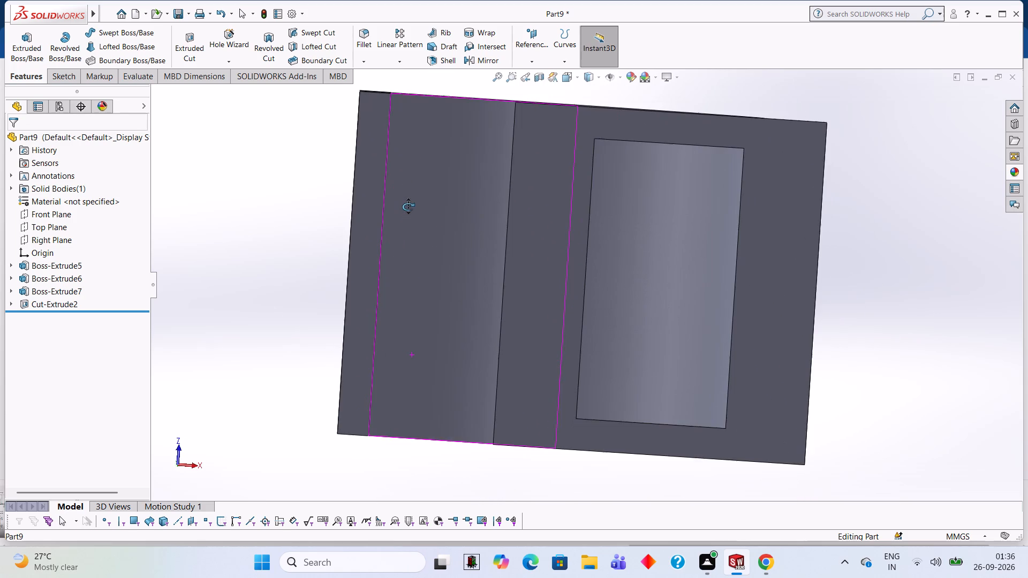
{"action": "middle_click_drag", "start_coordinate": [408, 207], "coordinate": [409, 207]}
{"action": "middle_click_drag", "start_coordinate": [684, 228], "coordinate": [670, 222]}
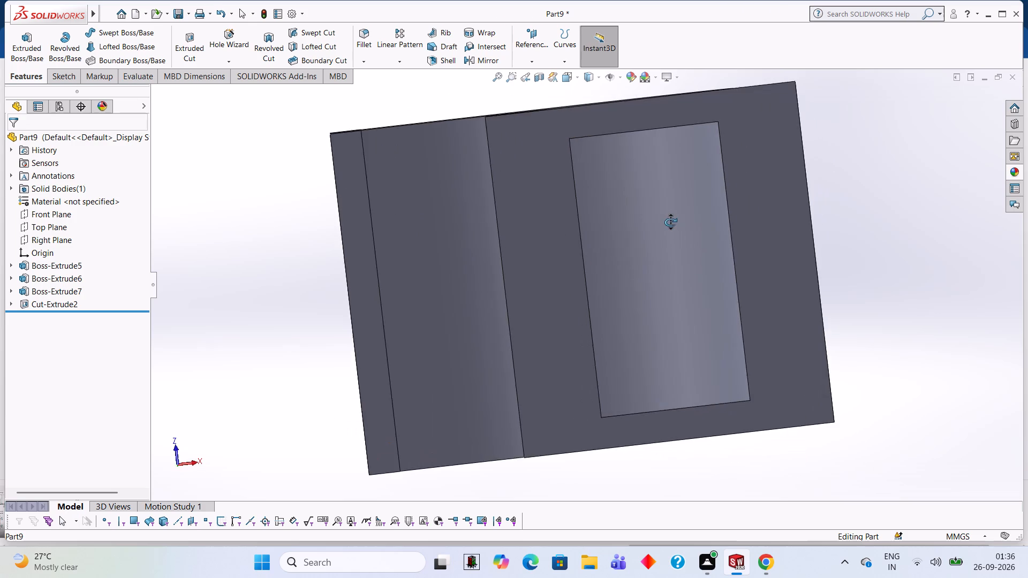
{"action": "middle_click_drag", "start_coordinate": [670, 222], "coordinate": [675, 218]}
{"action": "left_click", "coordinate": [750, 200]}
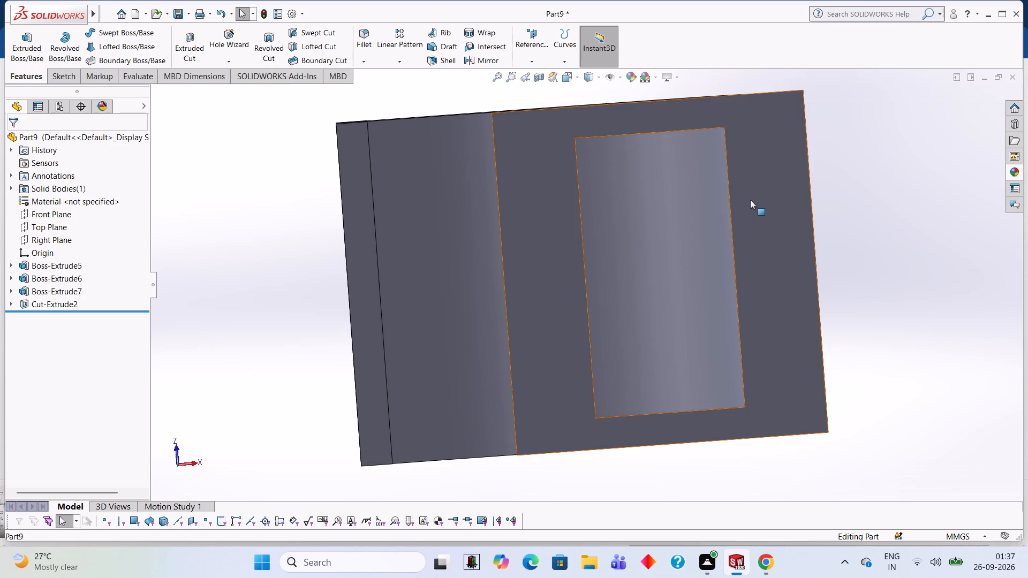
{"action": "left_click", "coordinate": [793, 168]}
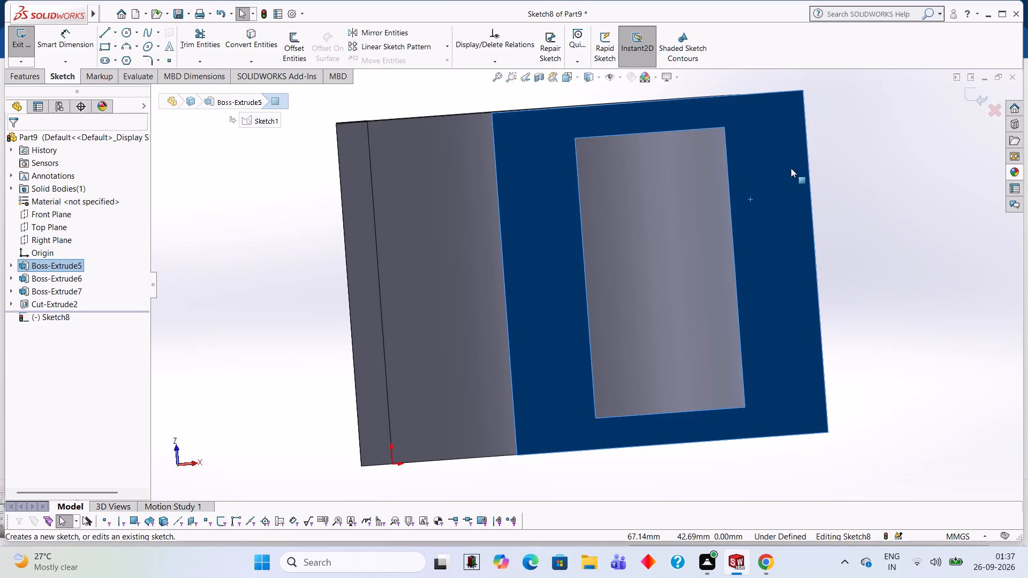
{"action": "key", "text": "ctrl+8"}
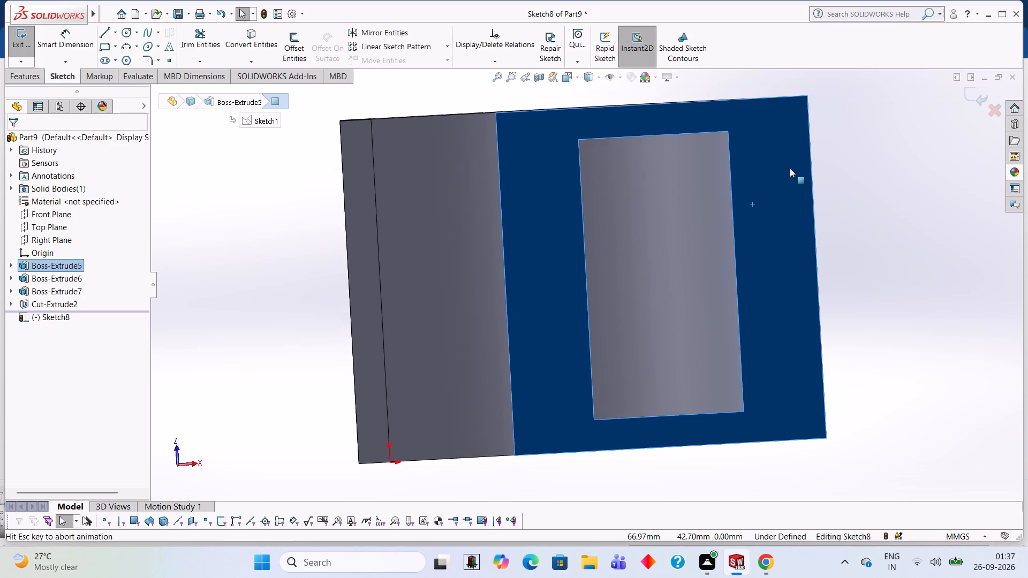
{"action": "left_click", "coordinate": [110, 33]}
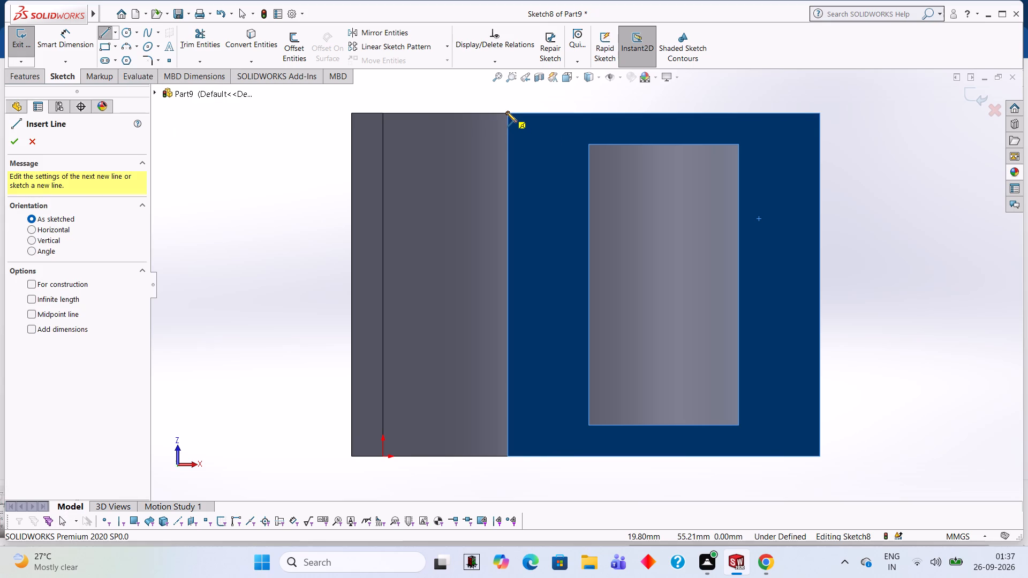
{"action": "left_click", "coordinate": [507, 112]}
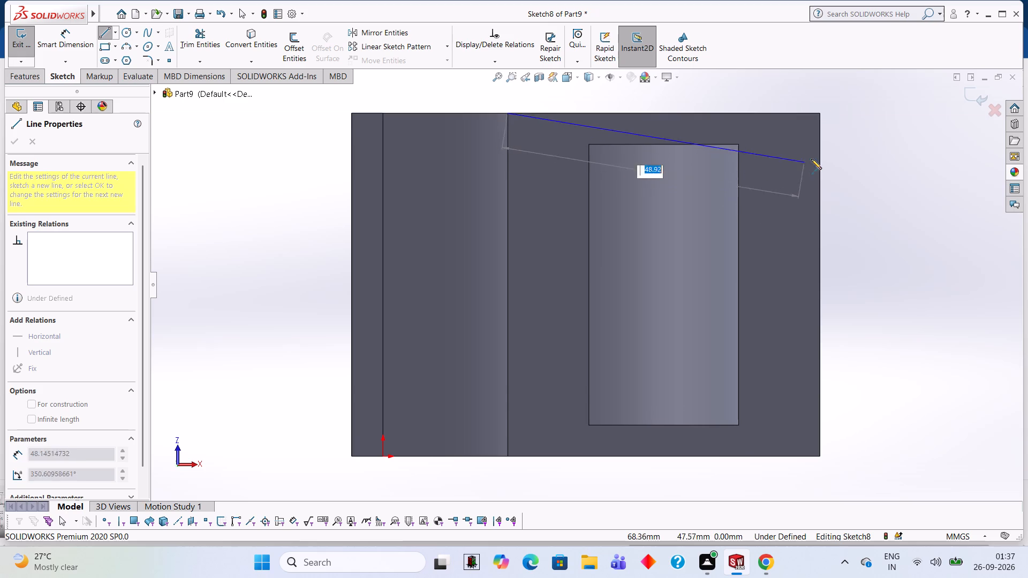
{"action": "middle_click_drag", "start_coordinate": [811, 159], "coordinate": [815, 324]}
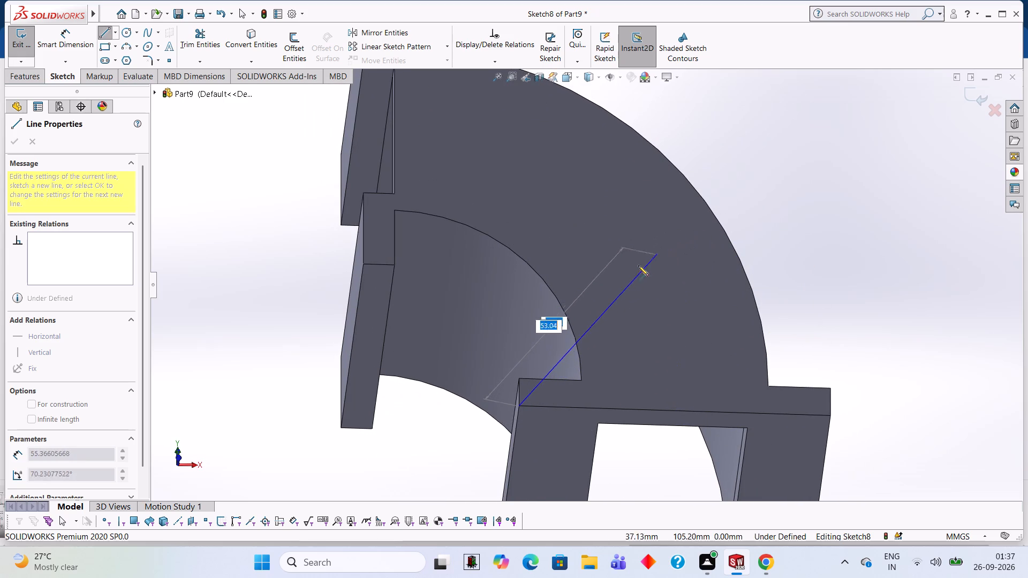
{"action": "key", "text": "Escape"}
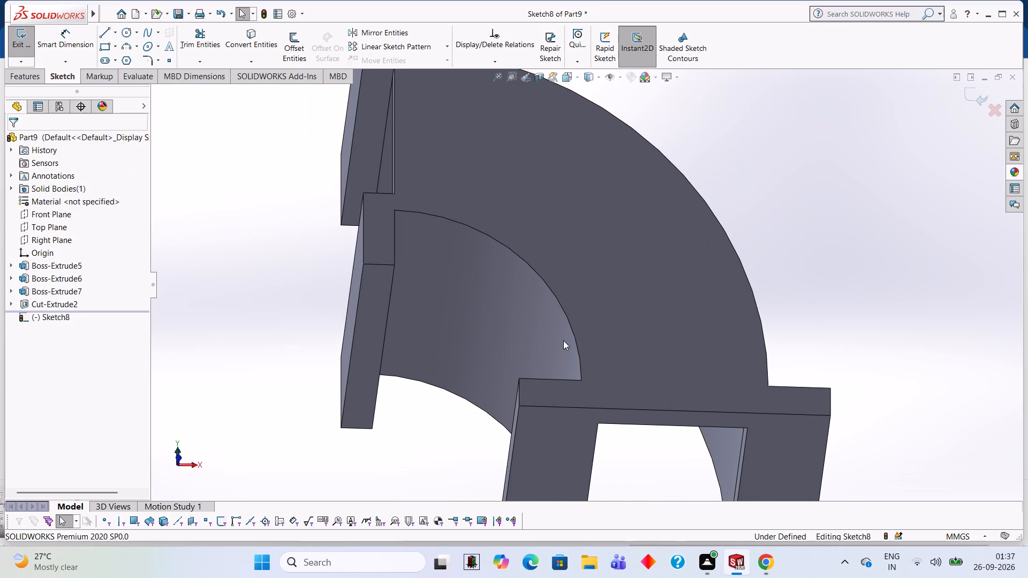
Undo the new flange sketch, the rectangular flange cut and the cut's whole sketch.
{"action": "key", "text": "ctrl+z"}
{"action": "key", "text": "ctrl+z"}
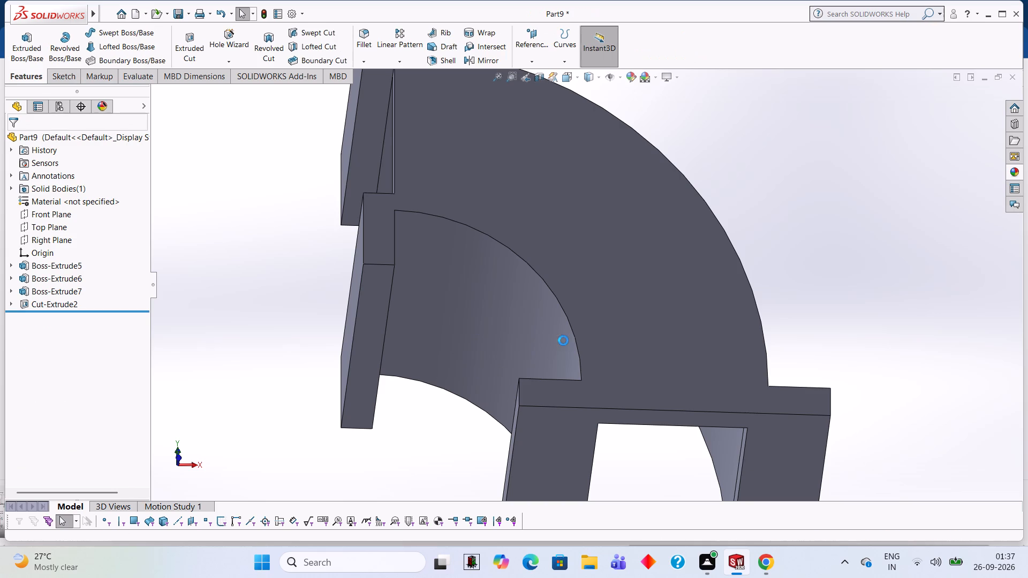
{"action": "key", "text": "ctrl+z"}
{"action": "key", "text": "ctrl+z"}
{"action": "key", "text": "ctrl+z"}
{"action": "key", "text": "ctrl+z"}
{"action": "key", "text": "ctrl+z"}
{"action": "key", "text": "ctrl+z"}
{"action": "key", "text": "ctrl+z"}
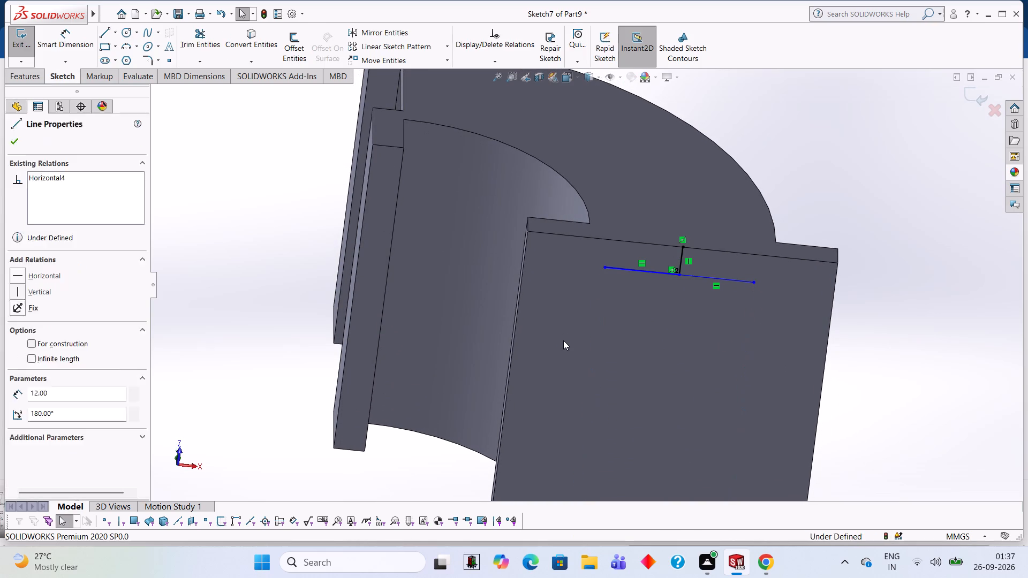
{"action": "key", "text": "ctrl+z"}
{"action": "key", "text": "ctrl+z"}
{"action": "key", "text": "ctrl+z"}
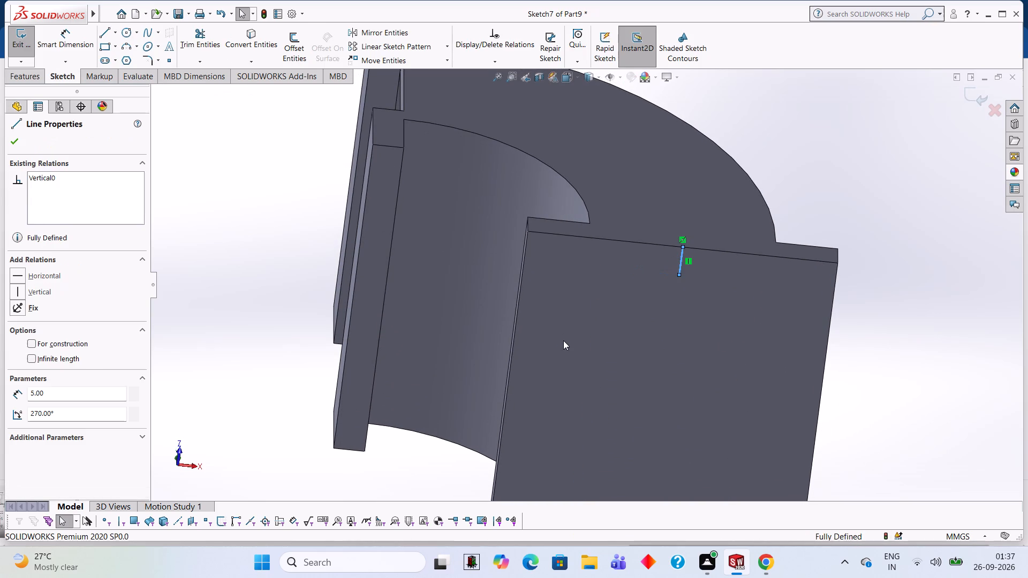
{"action": "key", "text": "ctrl+z"}
{"action": "key", "text": "ctrl+z"}
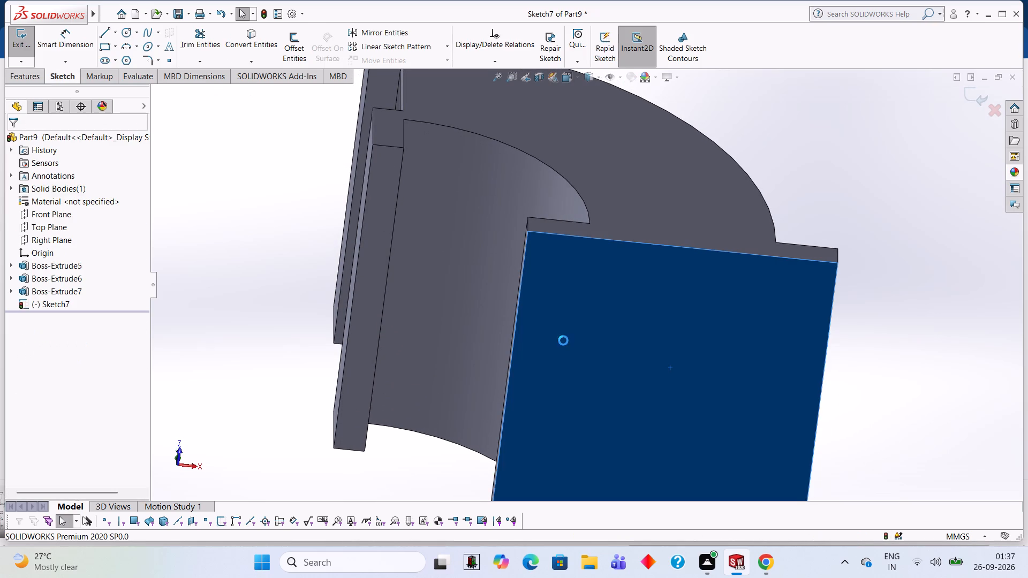
{"action": "key", "text": "ctrl+z"}
Undo the front wall extrusion between the arc walls together with its complete sketch.
{"action": "key", "text": "ctrl+z"}
{"action": "key", "text": "ctrl+z"}
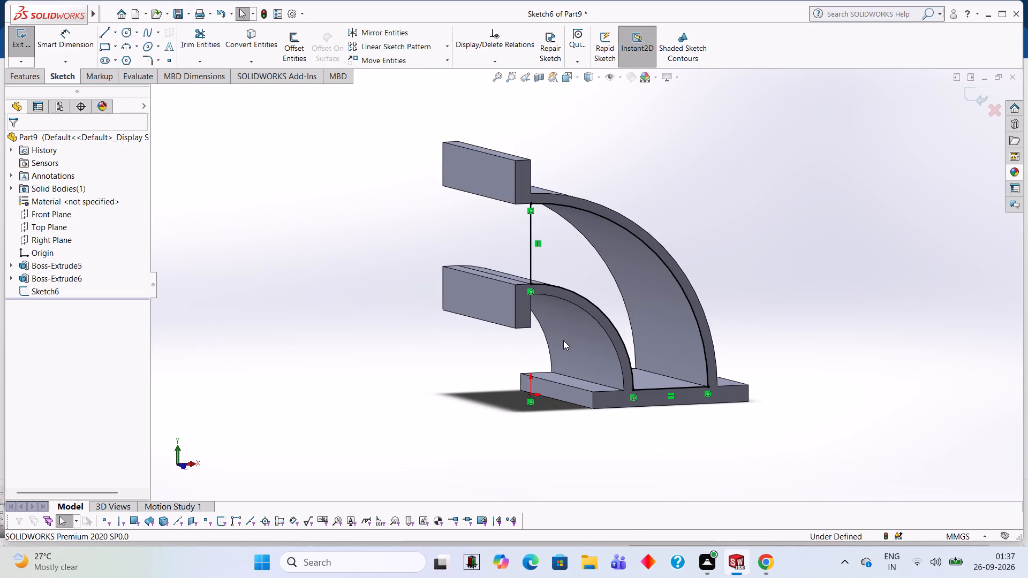
{"action": "key", "text": "ctrl+z"}
{"action": "key", "text": "ctrl+z"}
{"action": "key", "text": "ctrl+z"}
{"action": "key", "text": "ctrl+z"}
{"action": "key", "text": "ctrl+z"}
{"action": "key", "text": "ctrl+z"}
{"action": "key", "text": "ctrl+z"}
{"action": "key", "text": "ctrl+z"}
{"action": "key", "text": "ctrl+z"}
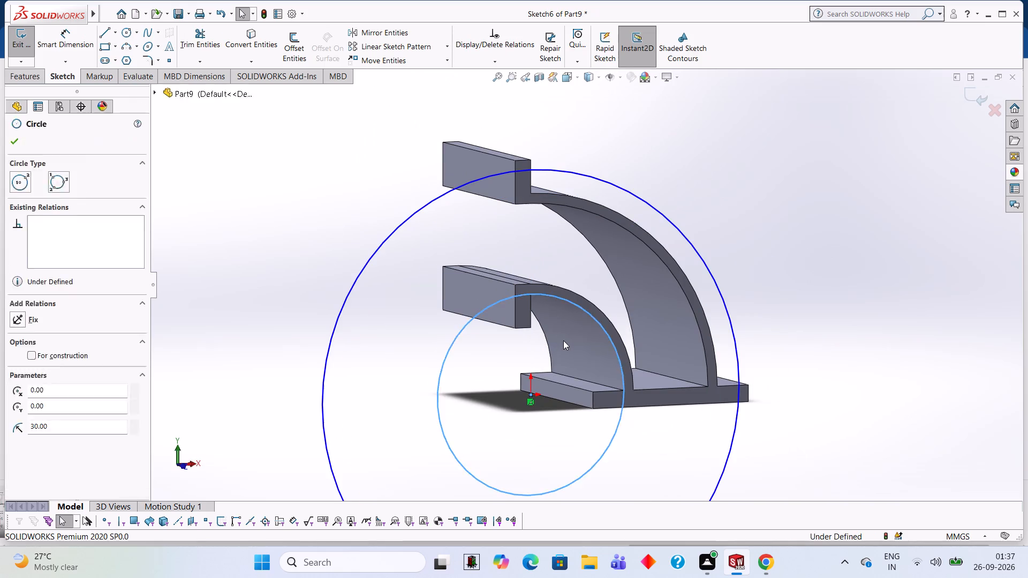
{"action": "key", "text": "ctrl+z"}
{"action": "key", "text": "ctrl+z"}
{"action": "key", "text": "ctrl+z"}
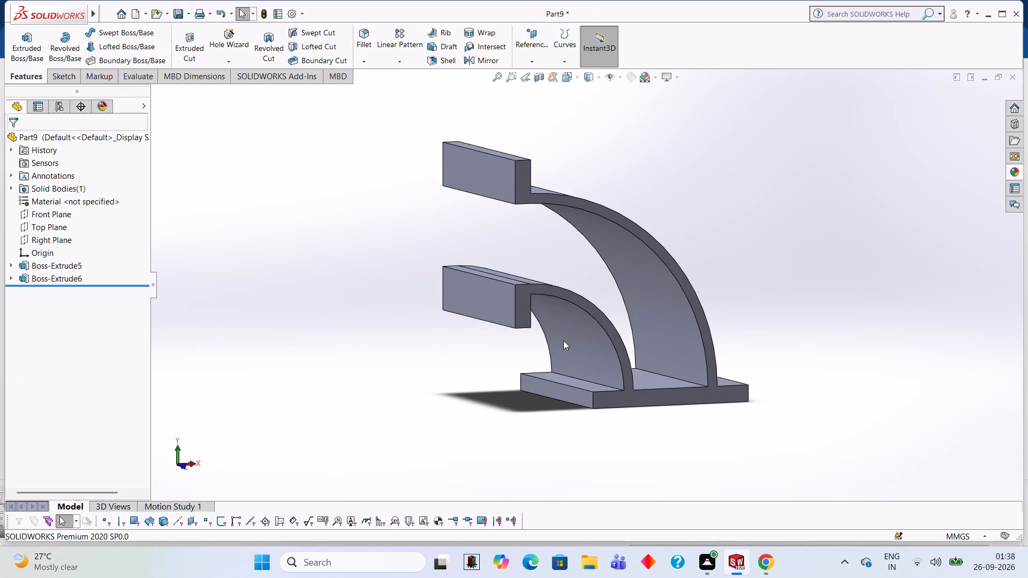
Undo the bottom flange's infill plate and the arc-wall extrusion, going back to editing the original profile sketch.
{"action": "key", "text": "ctrl+z"}
{"action": "key", "text": "ctrl+z"}
{"action": "key", "text": "ctrl+z"}
{"action": "key", "text": "ctrl+z"}
{"action": "key", "text": "ctrl+z"}
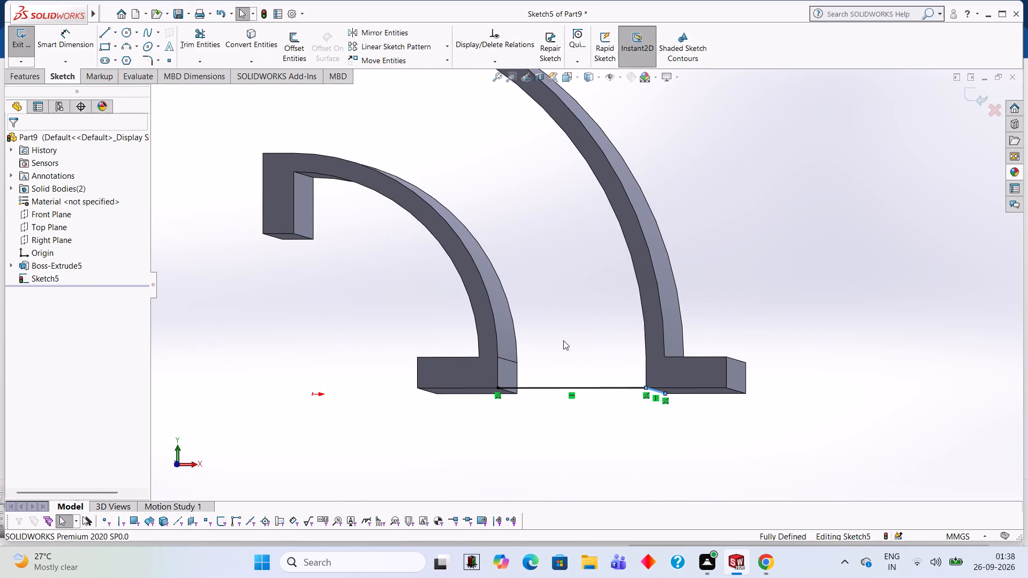
{"action": "key", "text": "ctrl+z"}
{"action": "key", "text": "ctrl+z"}
{"action": "key", "text": "ctrl+z"}
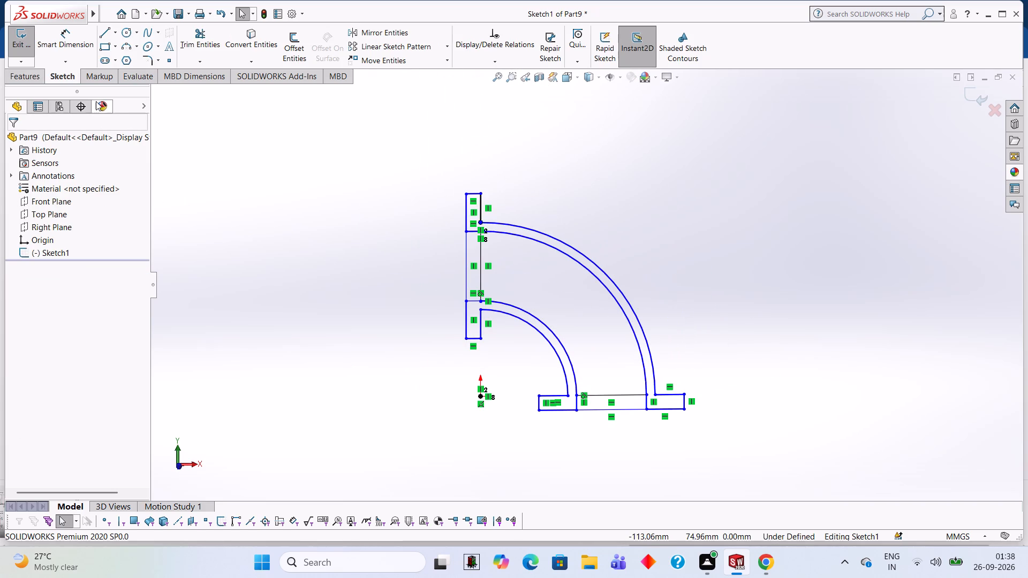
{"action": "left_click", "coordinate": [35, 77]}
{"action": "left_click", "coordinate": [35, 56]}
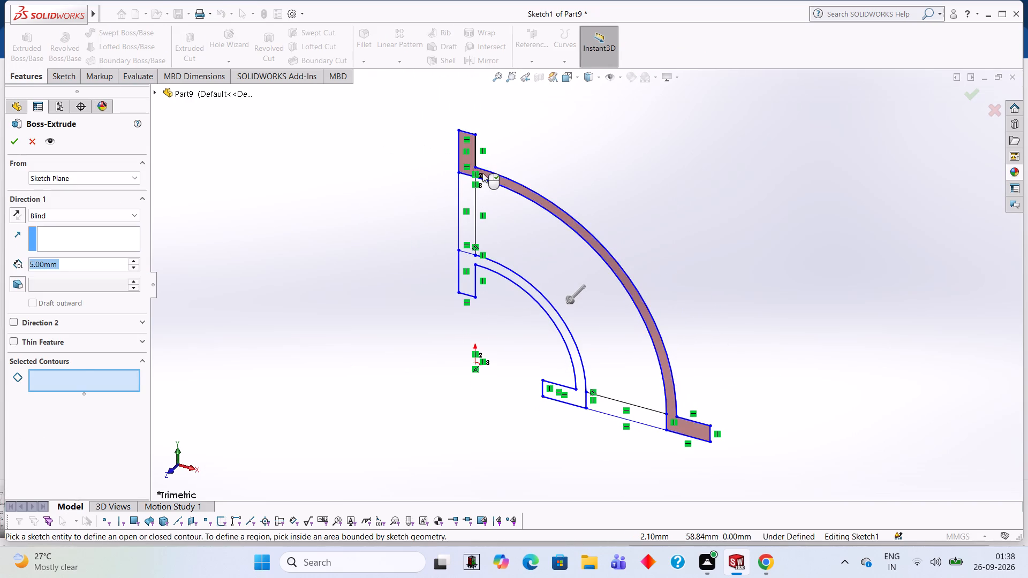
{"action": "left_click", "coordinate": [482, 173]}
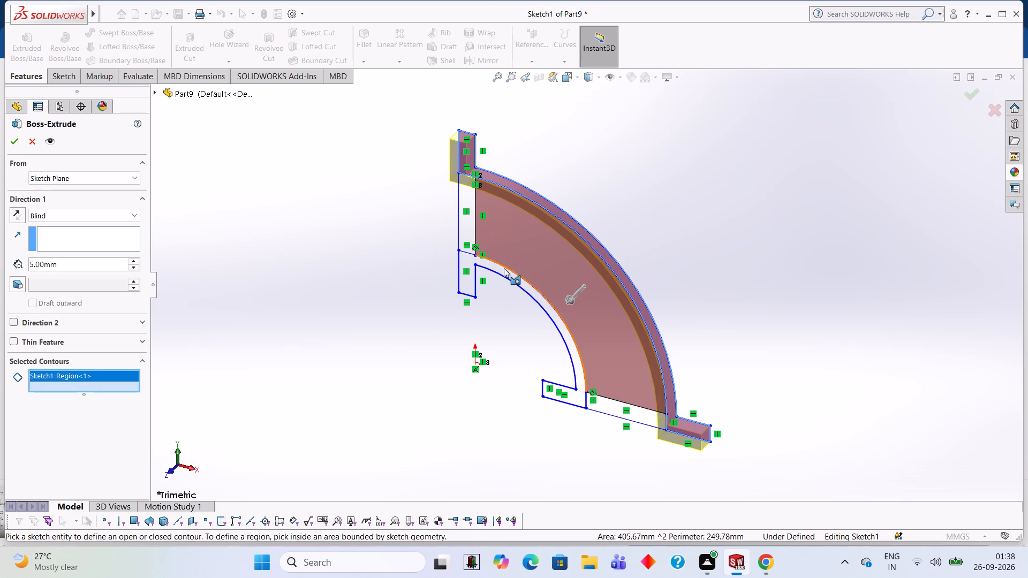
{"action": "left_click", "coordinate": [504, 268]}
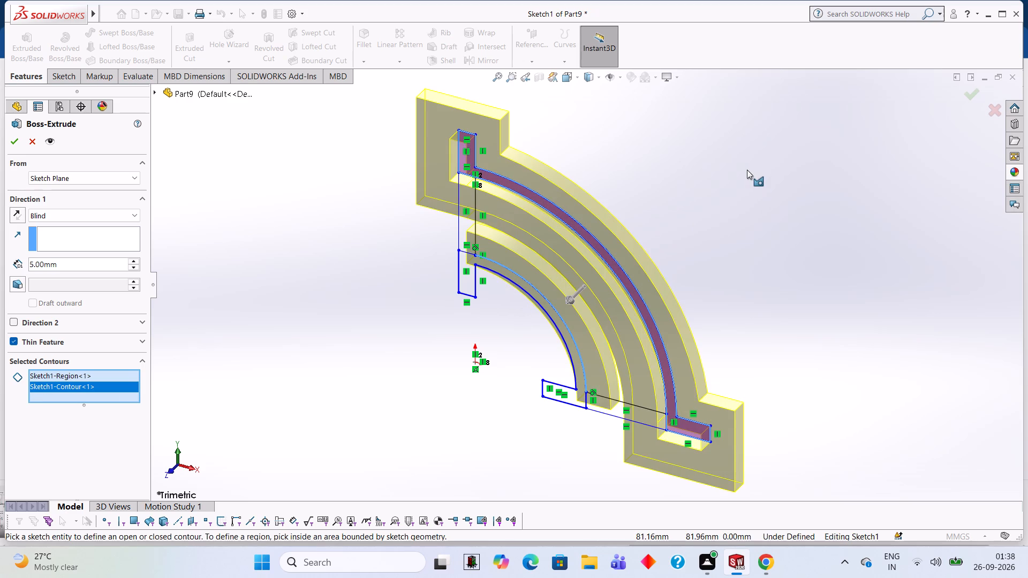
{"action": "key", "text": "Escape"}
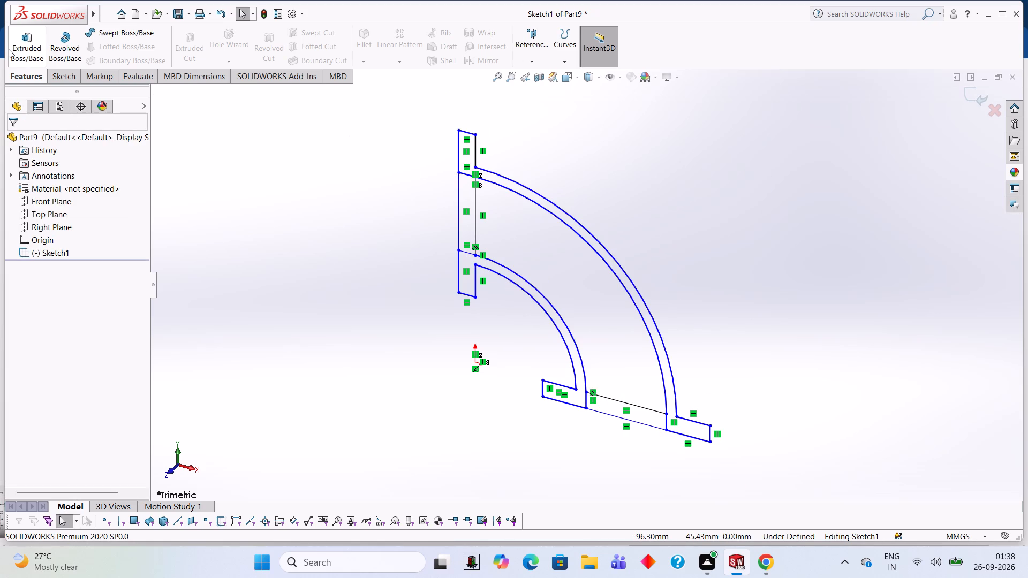
Extrude the outer and inner arc-wall profiles with their end flanges 55 mm blind from the sketch plane.
{"action": "left_click", "coordinate": [18, 54]}
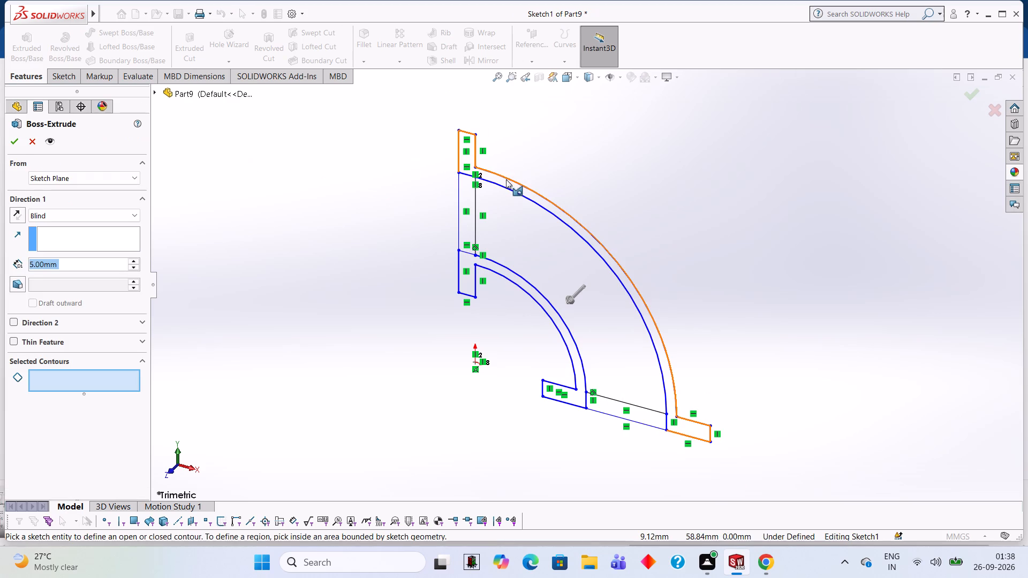
{"action": "left_click", "coordinate": [506, 182]}
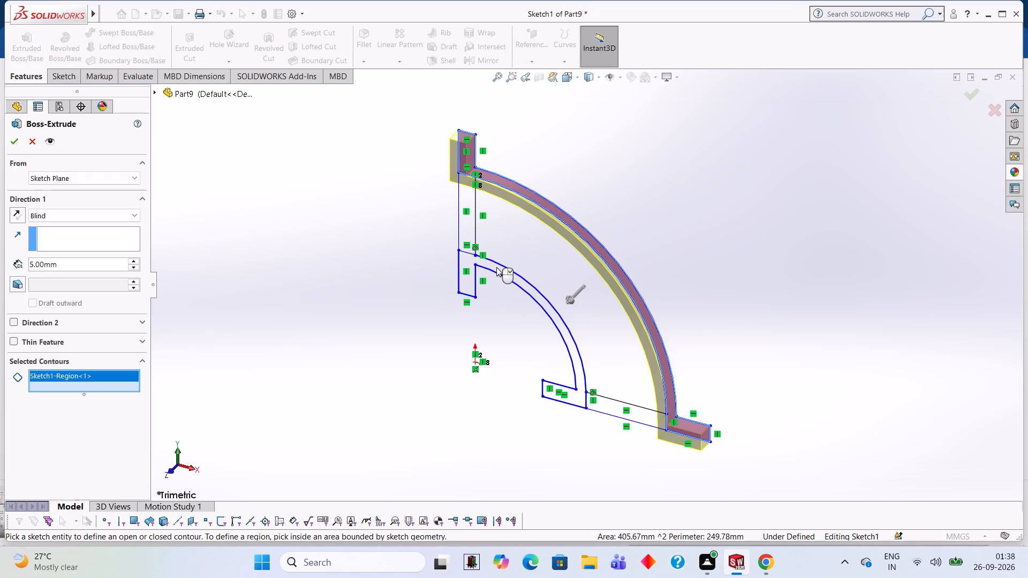
{"action": "left_click", "coordinate": [496, 267]}
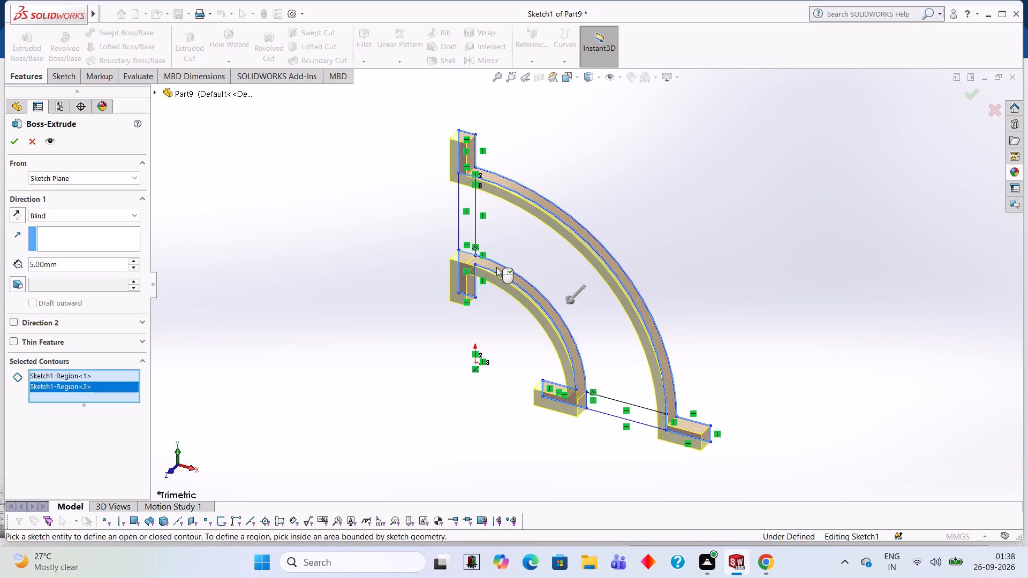
{"action": "left_click", "coordinate": [103, 261]}
{"action": "key", "text": "BackSpace"}
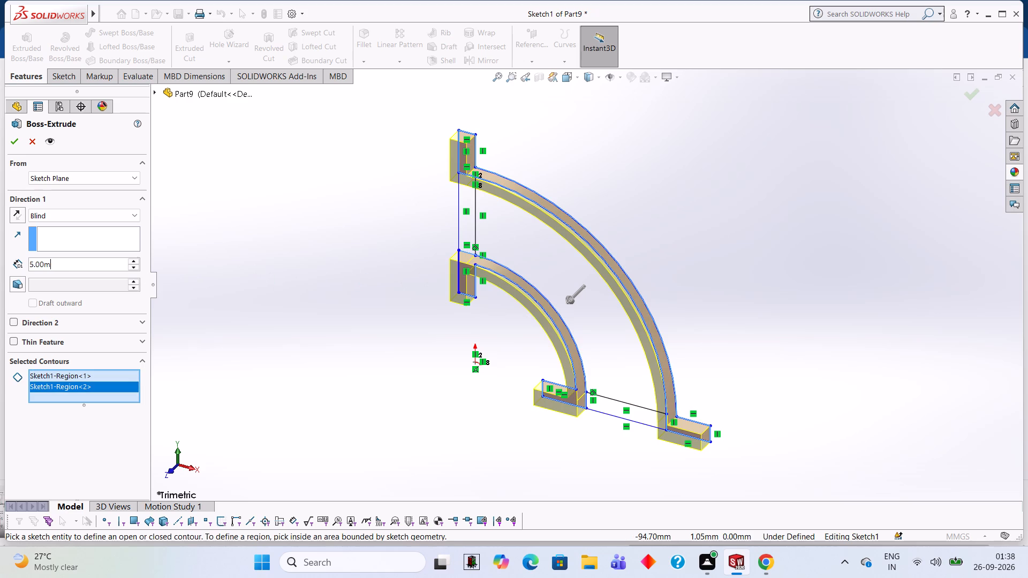
{"action": "key", "text": "BackSpace"}
{"action": "key", "text": "BackSpace"}
{"action": "key", "text": "BackSpace"}
{"action": "key", "text": "BackSpace"}
{"action": "key", "text": "BackSpace"}
{"action": "key", "text": "BackSpace"}
{"action": "type", "text": "55"}
{"action": "key", "text": "Return"}
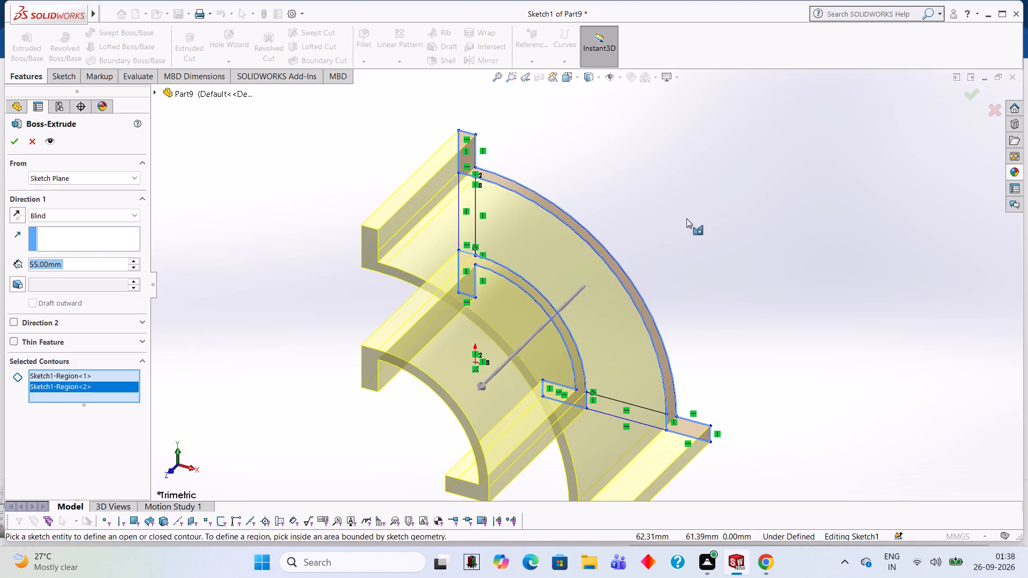
{"action": "middle_click_drag", "start_coordinate": [713, 218], "coordinate": [740, 171]}
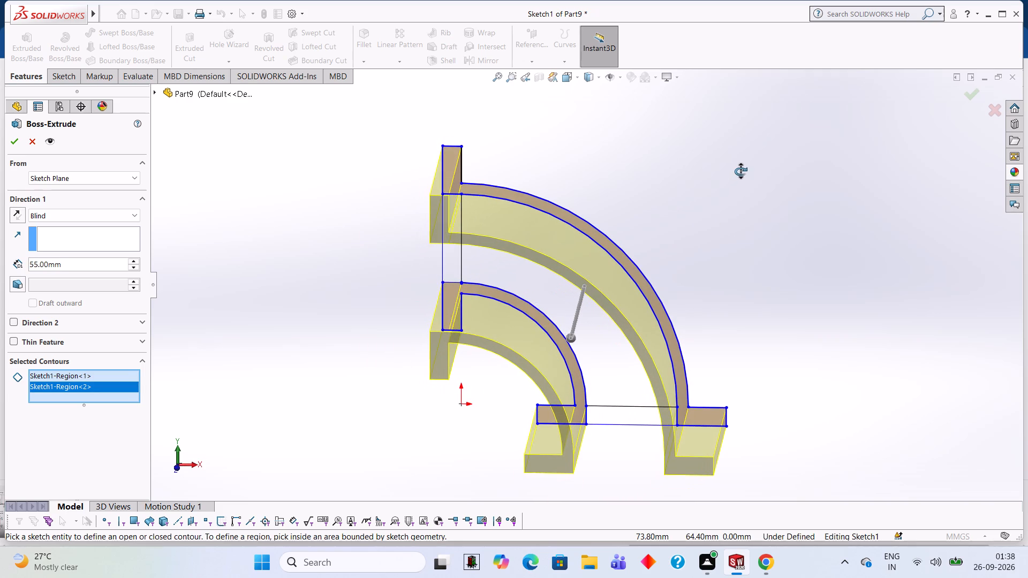
{"action": "middle_click_drag", "start_coordinate": [740, 171], "coordinate": [737, 170]}
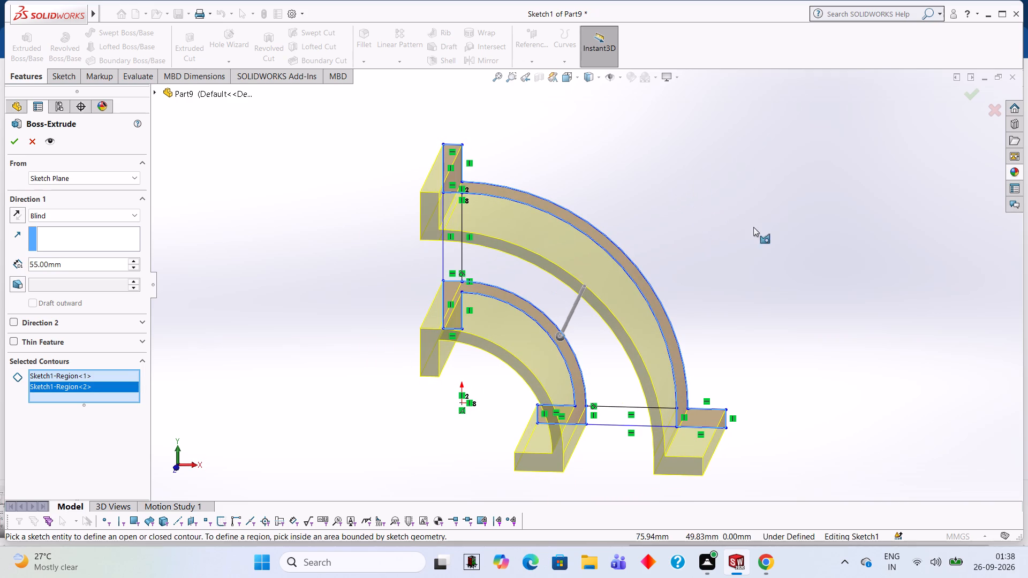
{"action": "middle_click_drag", "start_coordinate": [773, 224], "coordinate": [689, 231]}
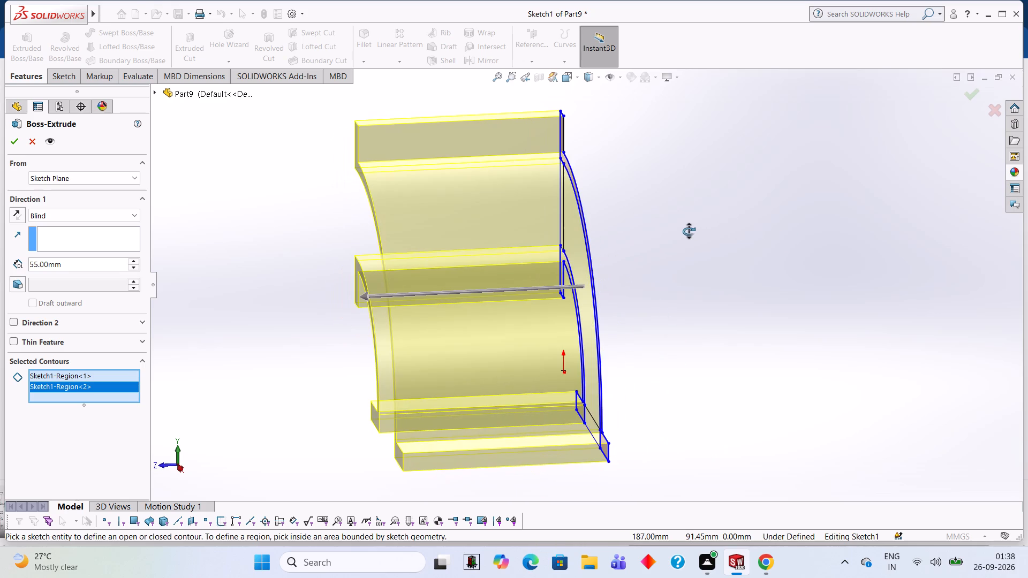
{"action": "middle_click_drag", "start_coordinate": [689, 231], "coordinate": [686, 231]}
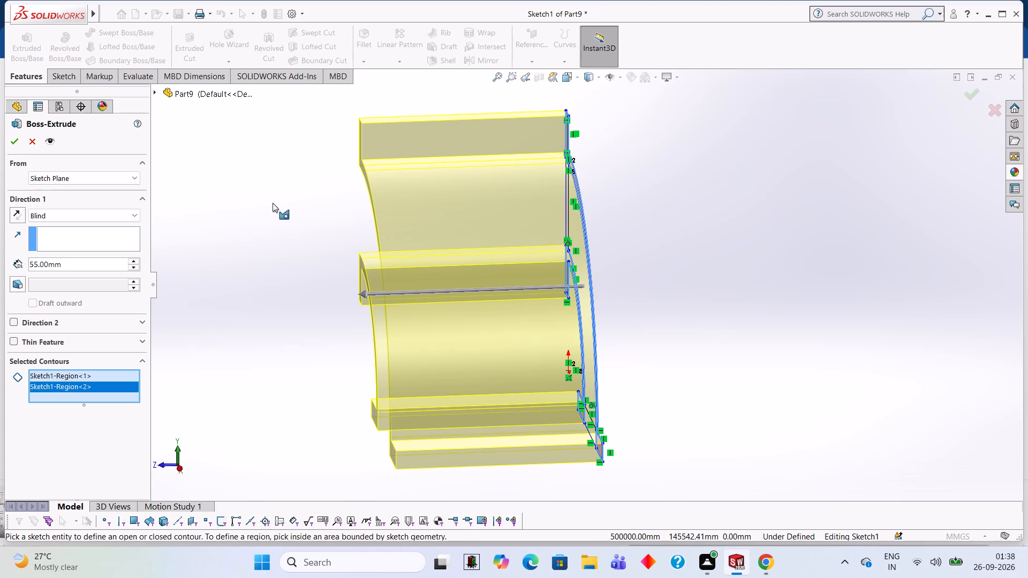
{"action": "middle_click_drag", "start_coordinate": [626, 218], "coordinate": [706, 216]}
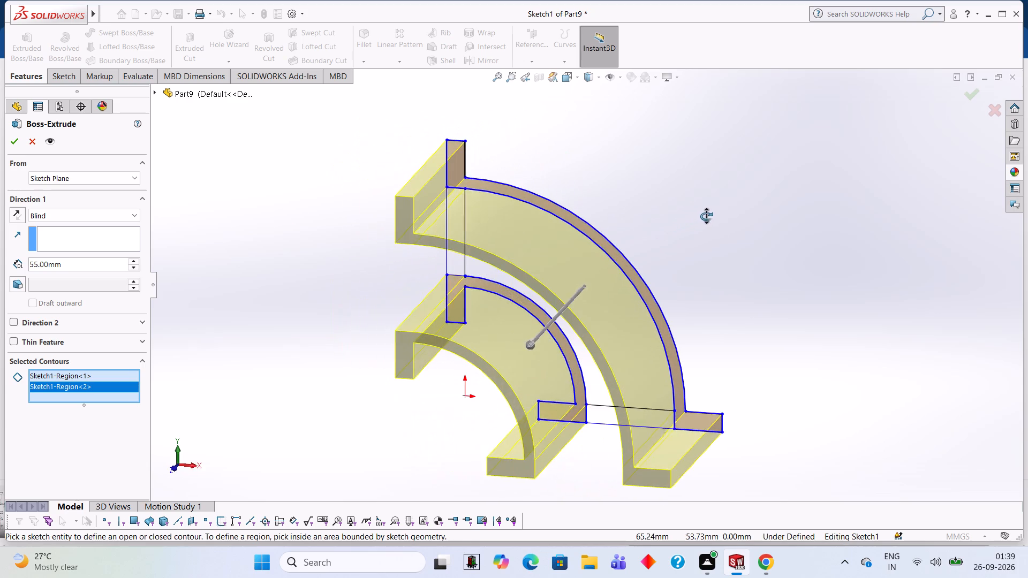
{"action": "middle_click_drag", "start_coordinate": [706, 216], "coordinate": [715, 187]}
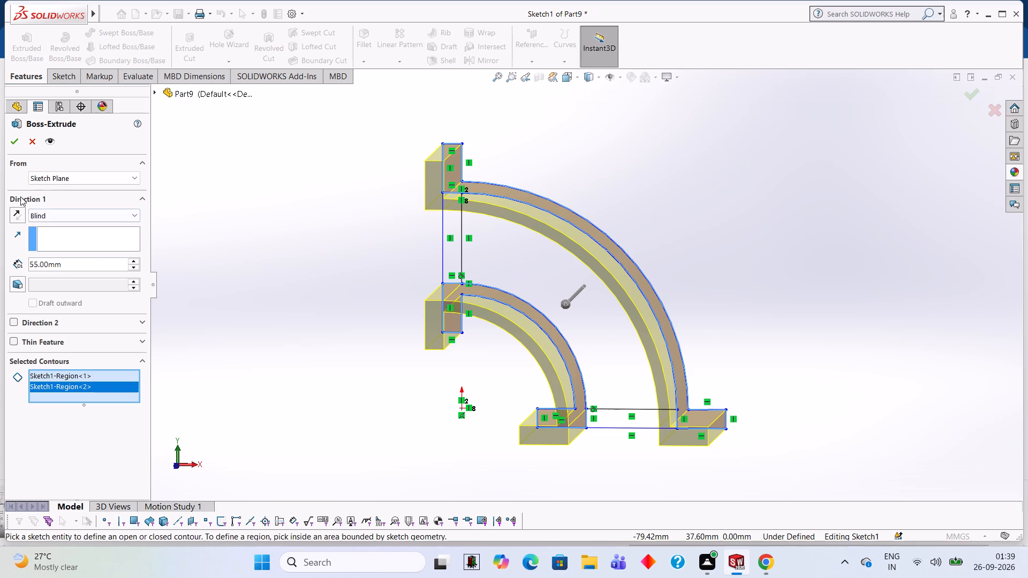
{"action": "left_click", "coordinate": [16, 147]}
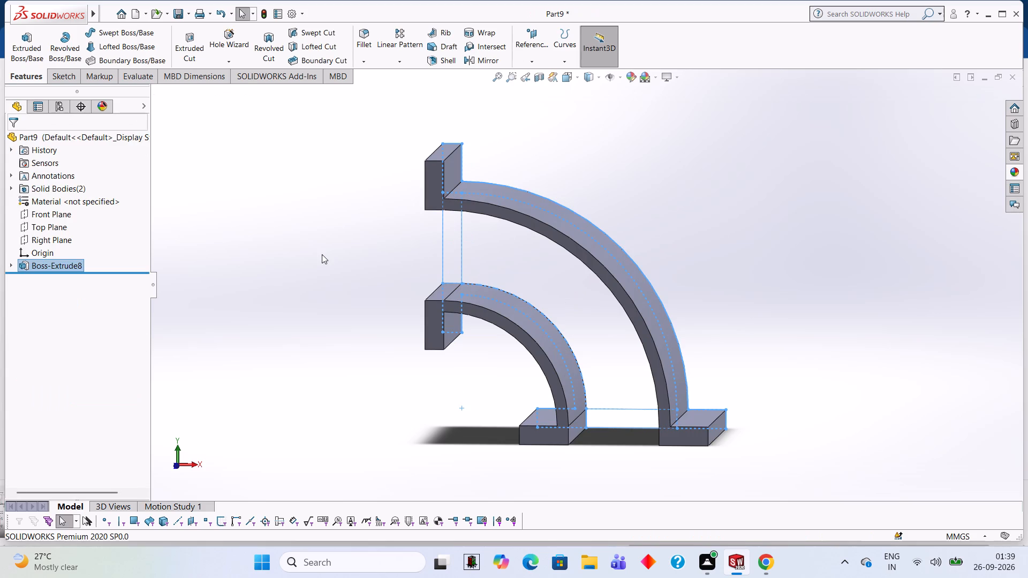
{"action": "left_click", "coordinate": [322, 254]}
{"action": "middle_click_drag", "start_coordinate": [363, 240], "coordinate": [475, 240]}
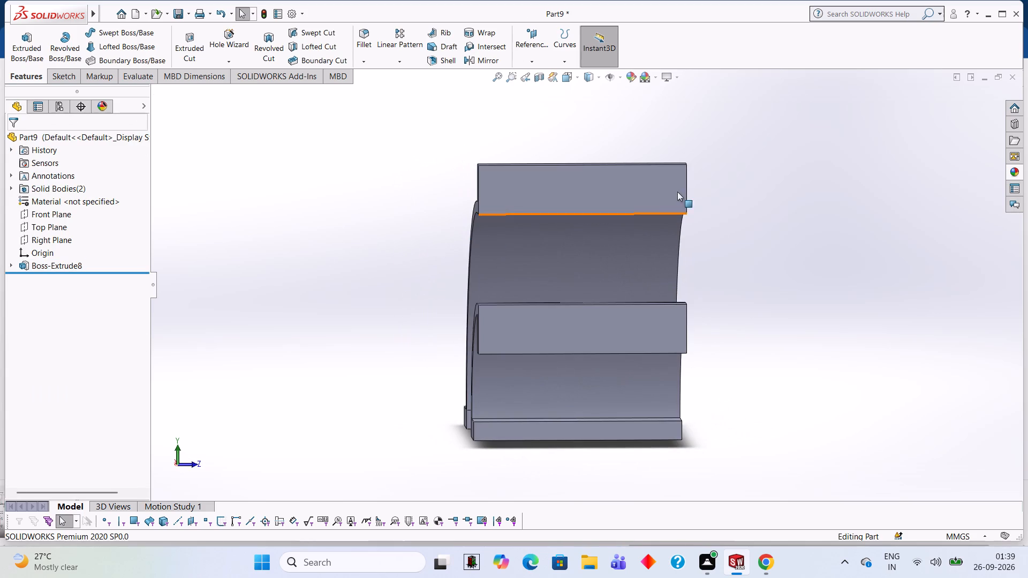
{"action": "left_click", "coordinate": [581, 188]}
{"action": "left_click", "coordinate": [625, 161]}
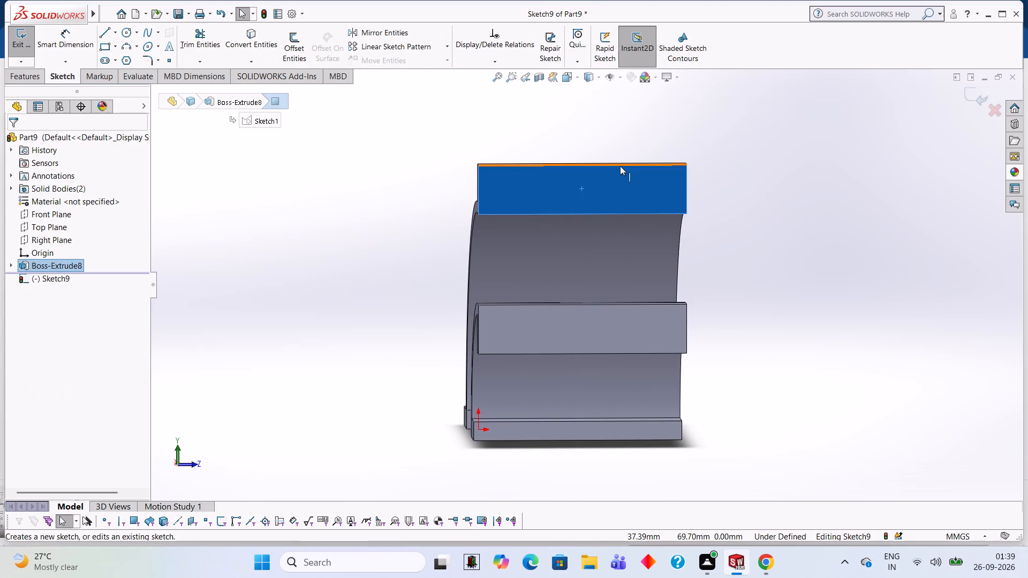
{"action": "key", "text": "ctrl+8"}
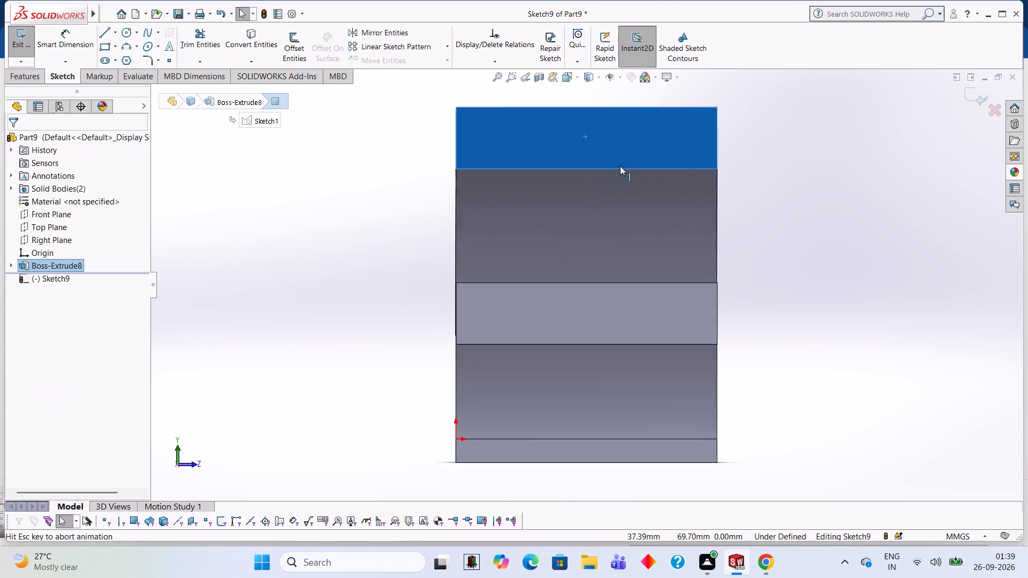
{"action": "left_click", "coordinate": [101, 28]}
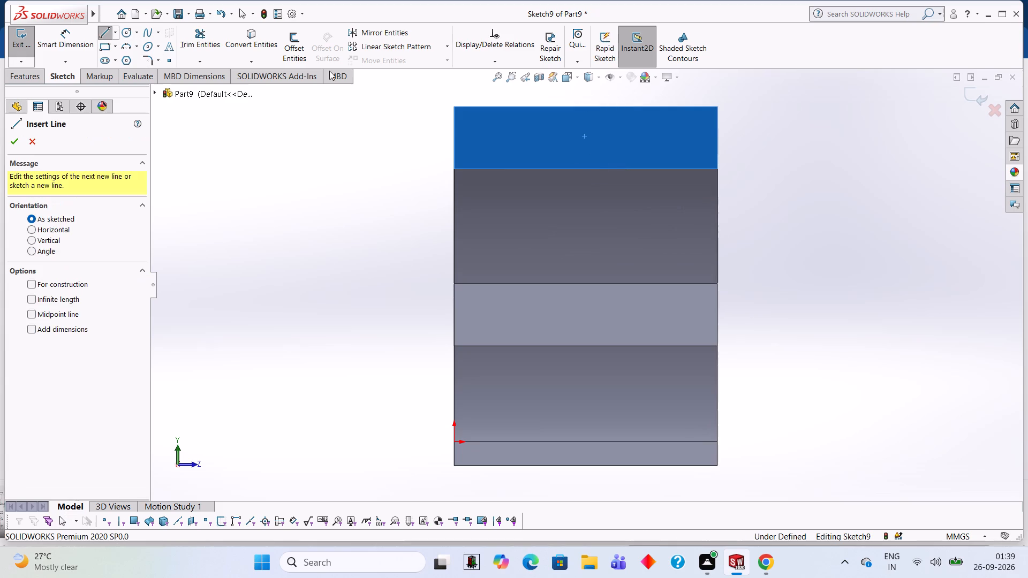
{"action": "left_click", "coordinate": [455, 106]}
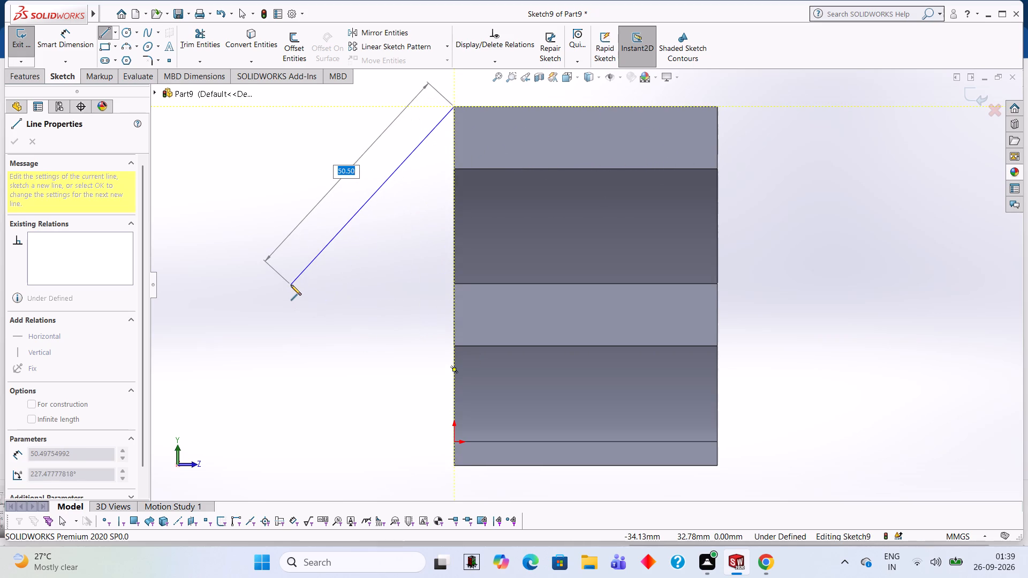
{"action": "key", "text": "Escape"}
Examine the extruded arc walls and the open gaps between their end flanges from several angles.
{"action": "middle_click_drag", "start_coordinate": [776, 257], "coordinate": [732, 258]}
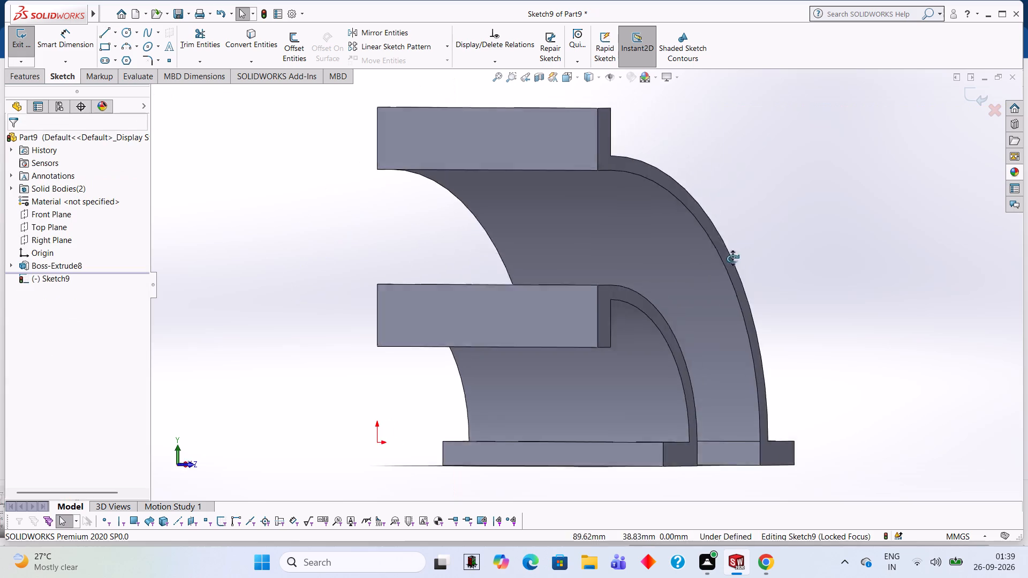
{"action": "middle_click_drag", "start_coordinate": [732, 258], "coordinate": [679, 247]}
{"action": "scroll", "coordinate": [649, 268], "scroll_direction": "up", "scroll_amount": 1}
{"action": "scroll", "coordinate": [606, 294], "scroll_direction": "up", "scroll_amount": 1}
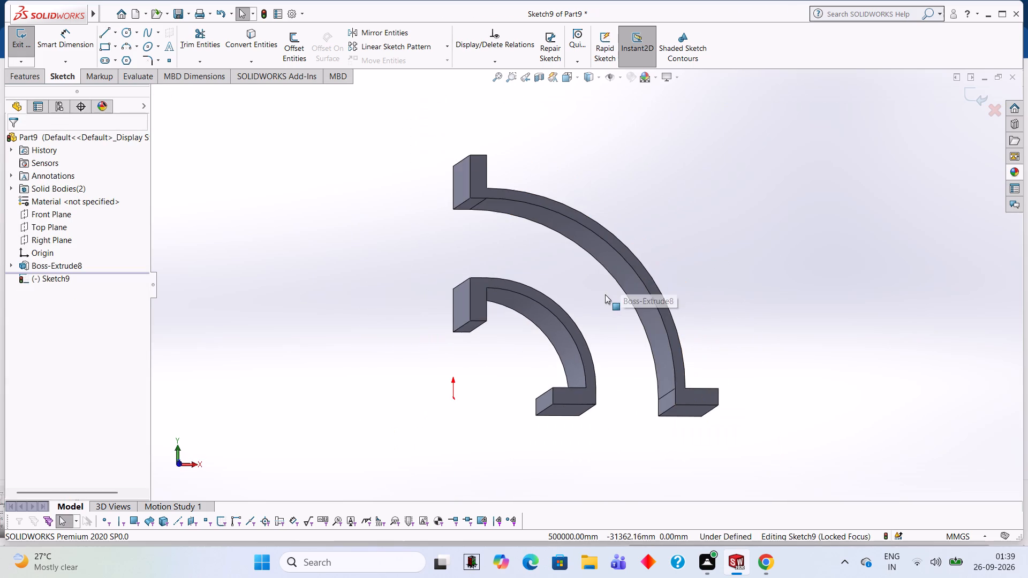
{"action": "middle_click_drag", "start_coordinate": [601, 294], "coordinate": [599, 309]}
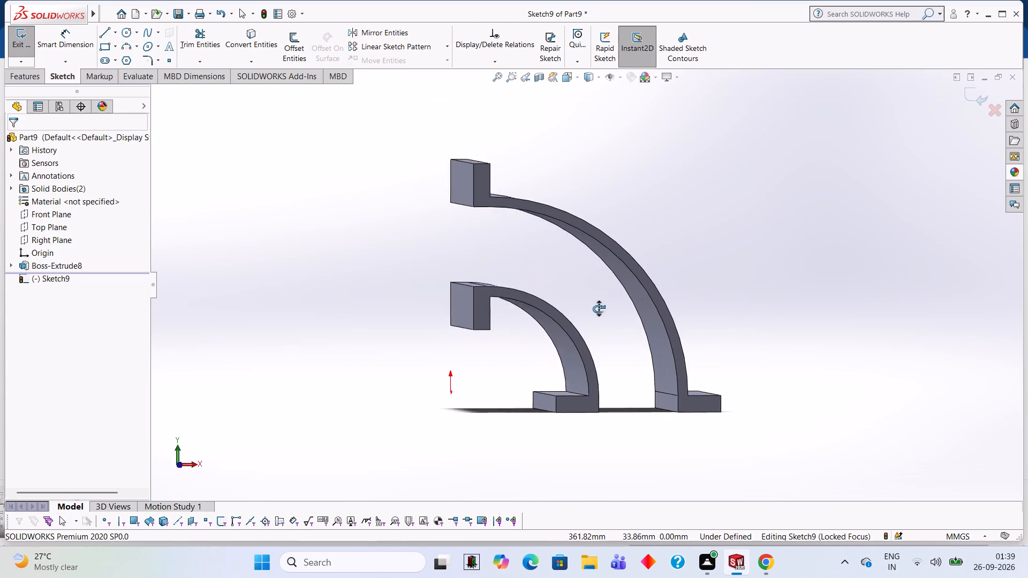
{"action": "middle_click_drag", "start_coordinate": [599, 309], "coordinate": [597, 309]}
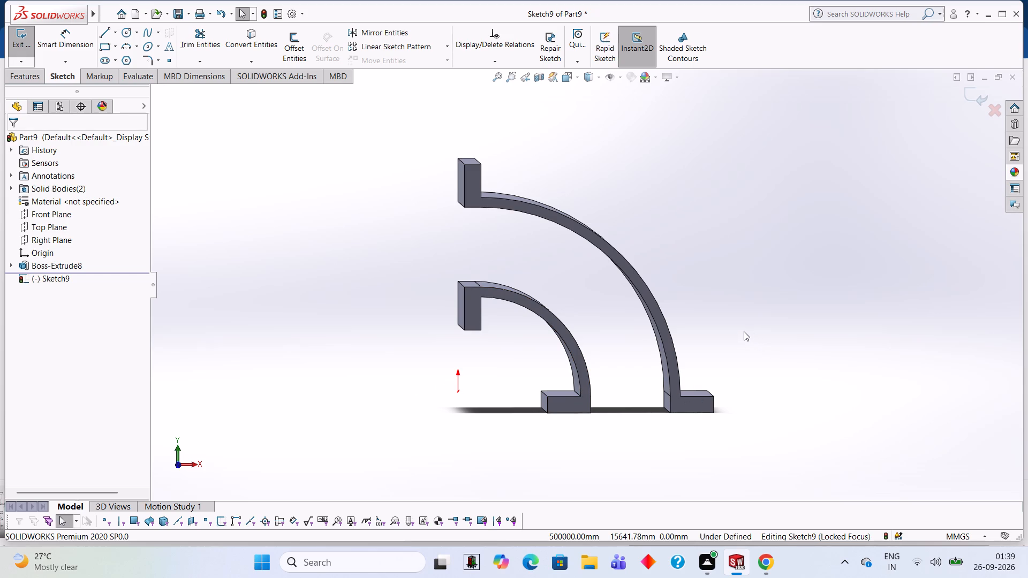
{"action": "middle_click_drag", "start_coordinate": [740, 339], "coordinate": [733, 230]}
{"action": "scroll", "coordinate": [740, 339], "scroll_direction": "down", "scroll_amount": 1}
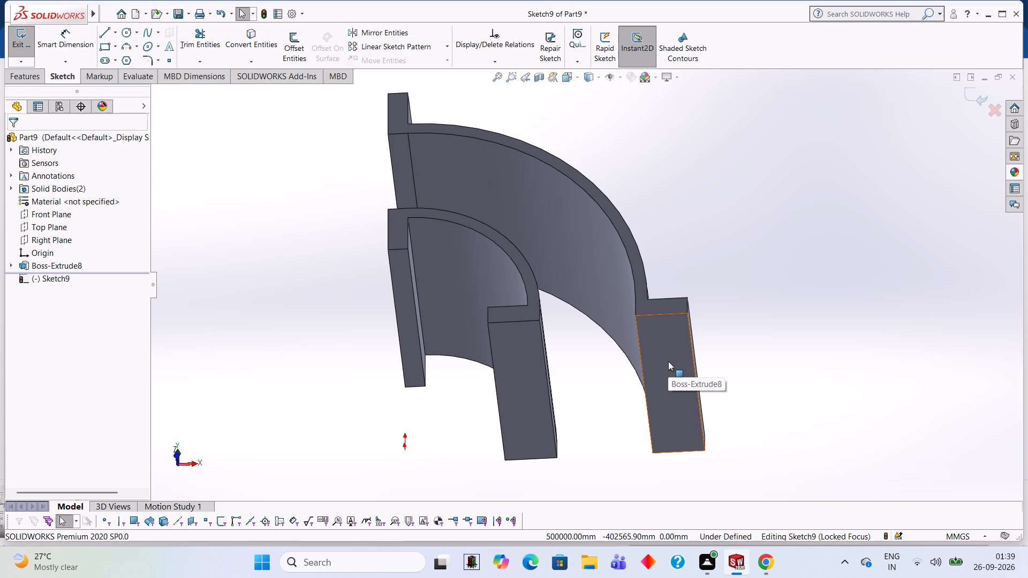
{"action": "middle_click_drag", "start_coordinate": [709, 191], "coordinate": [723, 281]}
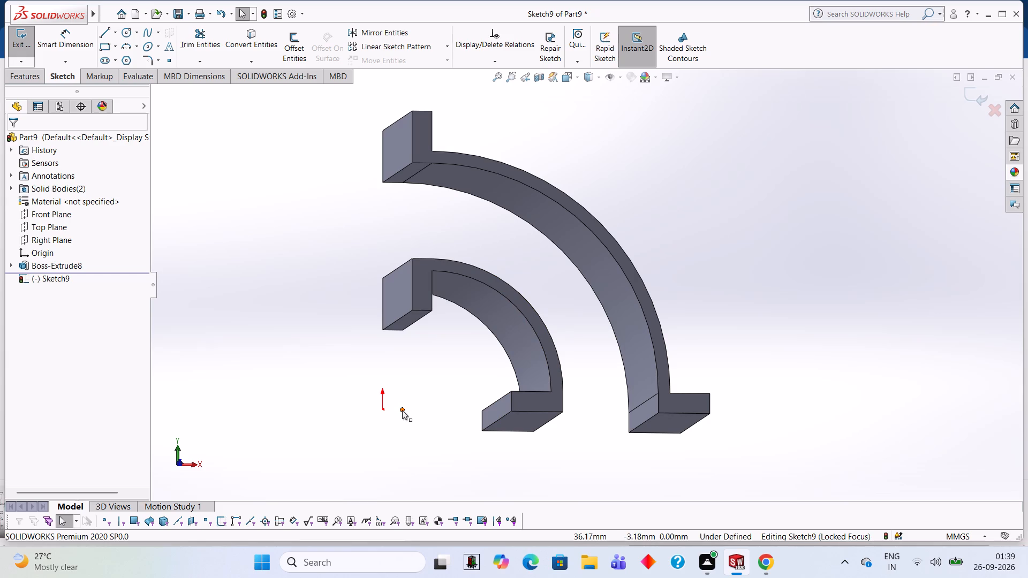
{"action": "left_click", "coordinate": [402, 410]}
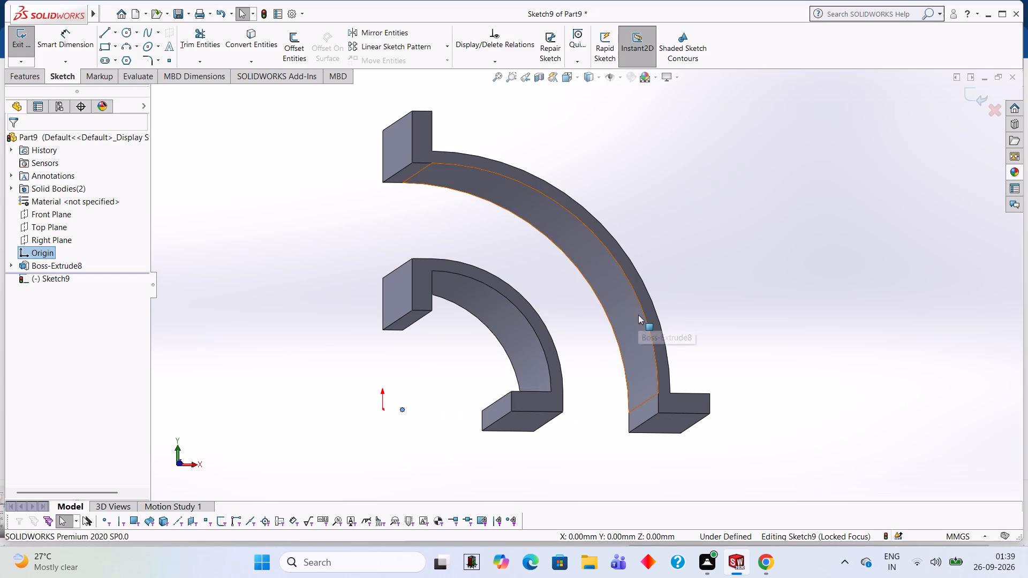
{"action": "key", "text": "Escape"}
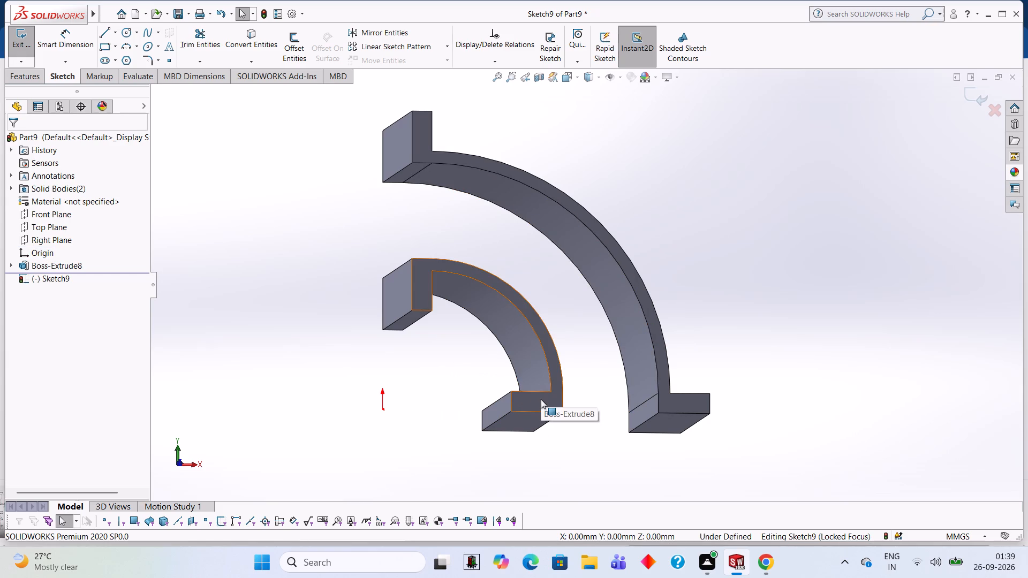
{"action": "left_click", "coordinate": [673, 401]}
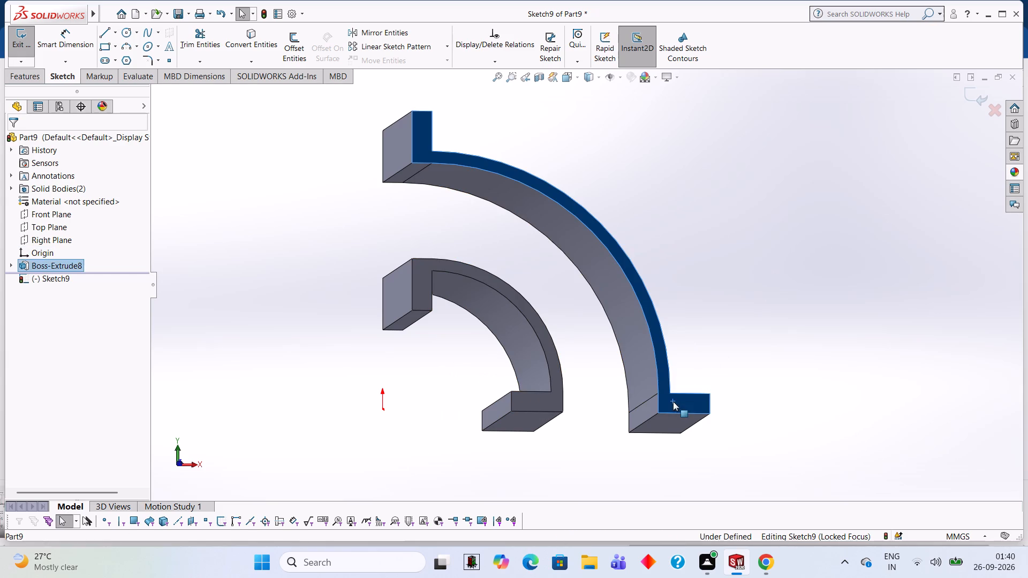
{"action": "left_click", "coordinate": [726, 253]}
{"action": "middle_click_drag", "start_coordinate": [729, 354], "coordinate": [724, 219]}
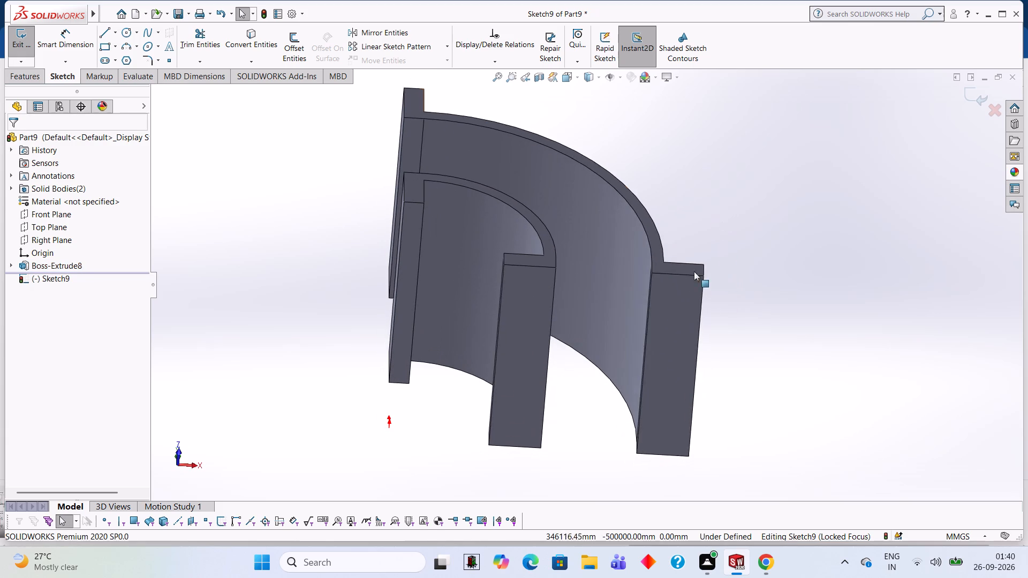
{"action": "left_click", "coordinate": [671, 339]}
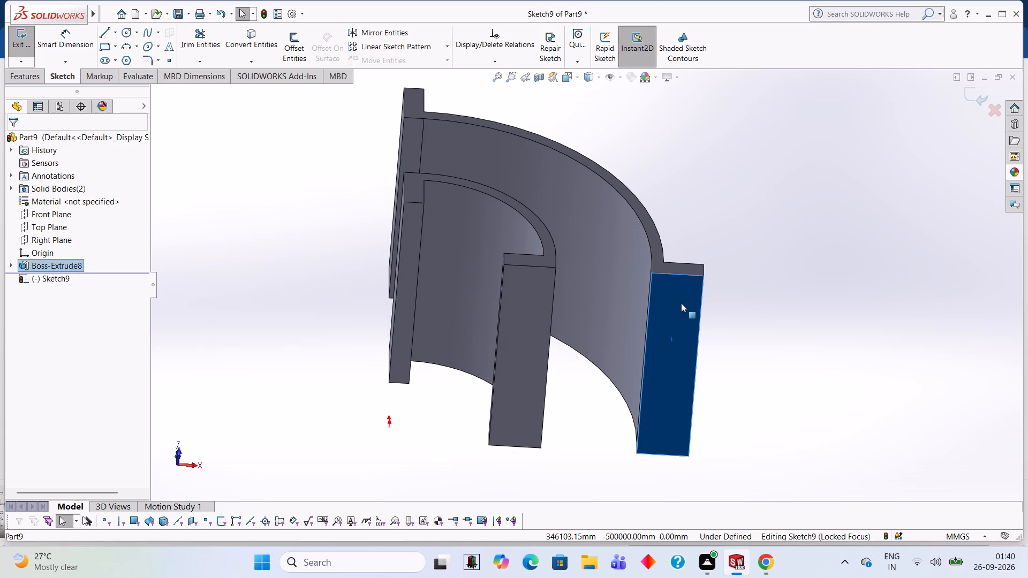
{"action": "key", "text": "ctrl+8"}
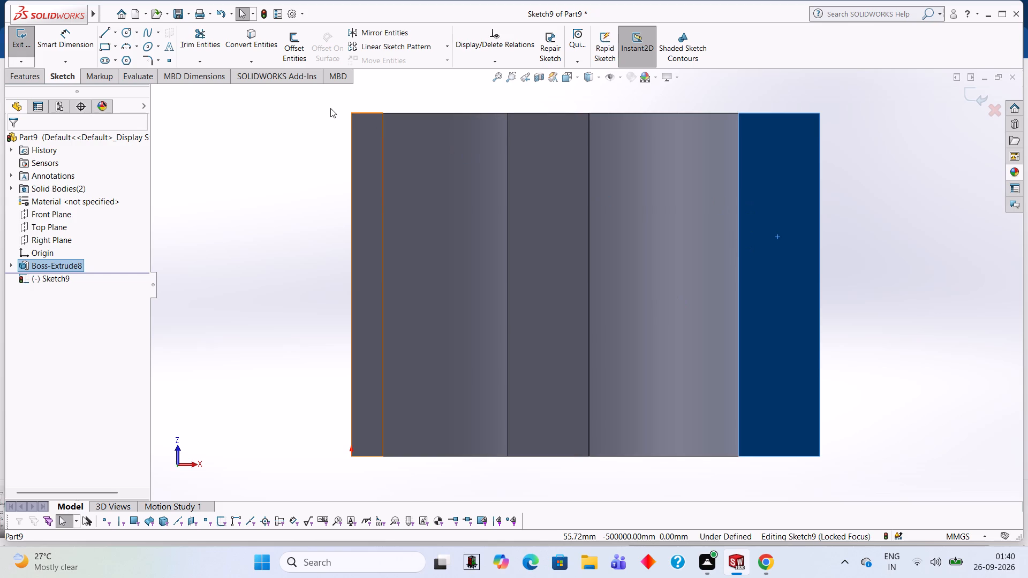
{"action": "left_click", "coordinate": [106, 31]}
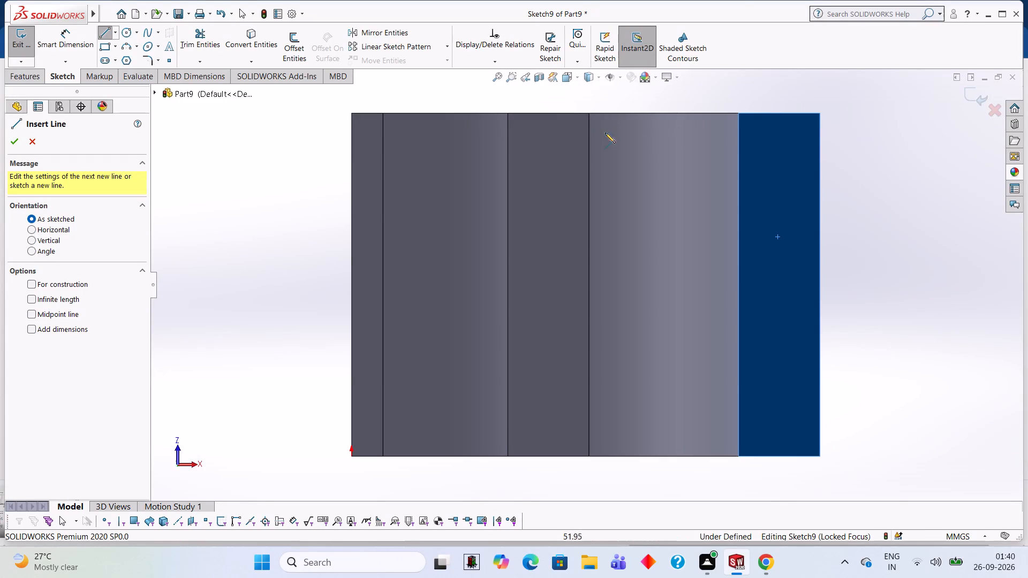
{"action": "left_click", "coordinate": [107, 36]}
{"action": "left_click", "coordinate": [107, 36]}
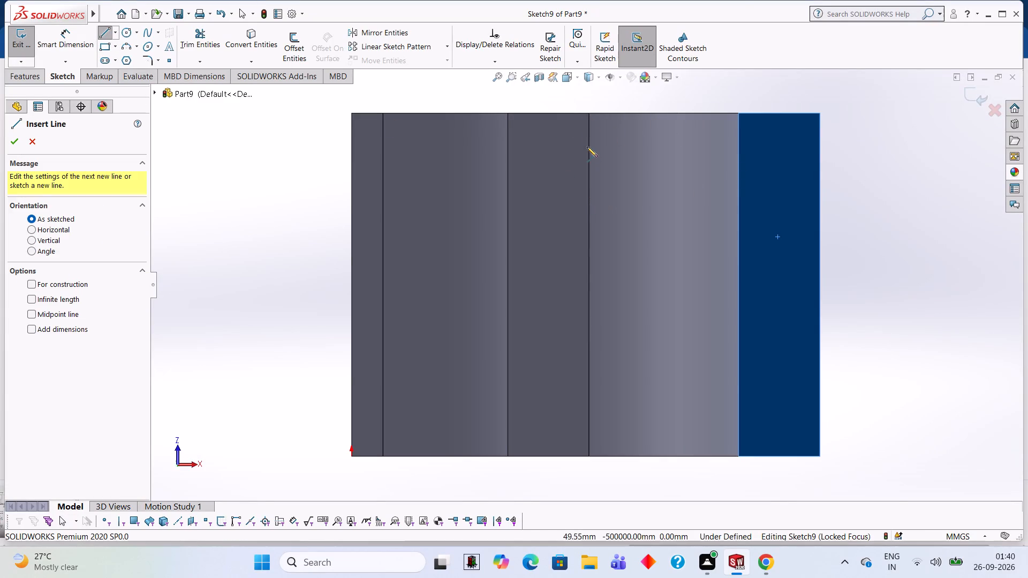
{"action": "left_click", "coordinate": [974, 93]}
Sketch a closed 24 × 55 mm rectangle on the end flange face, spanning the gap between the inner and outer flanges.
{"action": "left_click", "coordinate": [70, 80]}
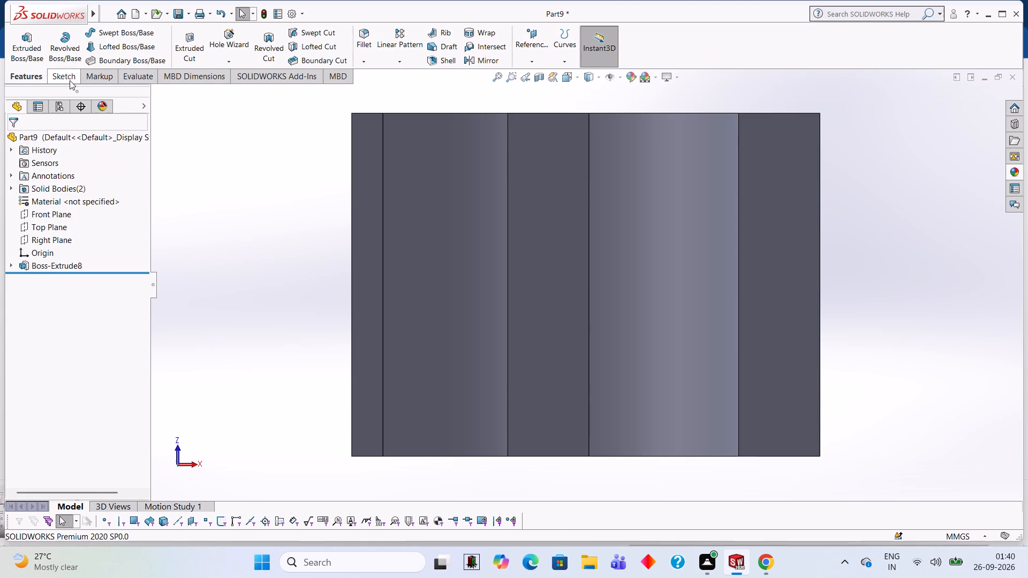
{"action": "left_click", "coordinate": [102, 34]}
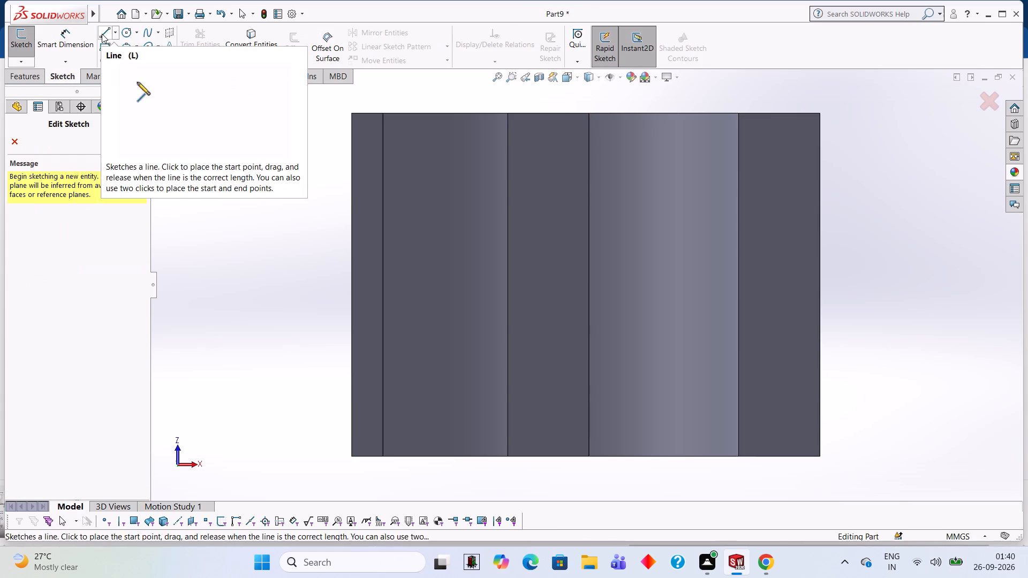
{"action": "left_click", "coordinate": [586, 113]}
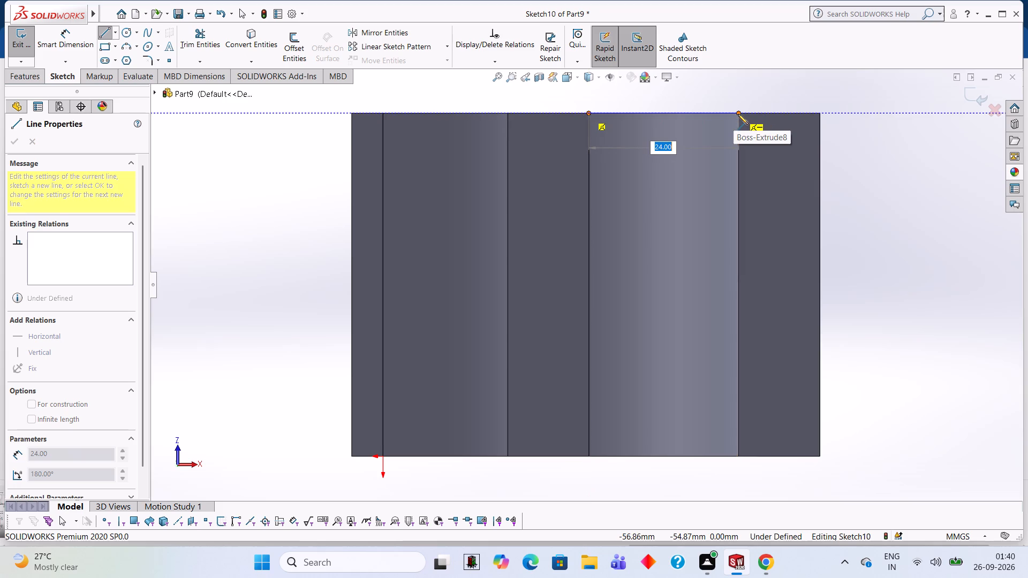
{"action": "left_click", "coordinate": [738, 114]}
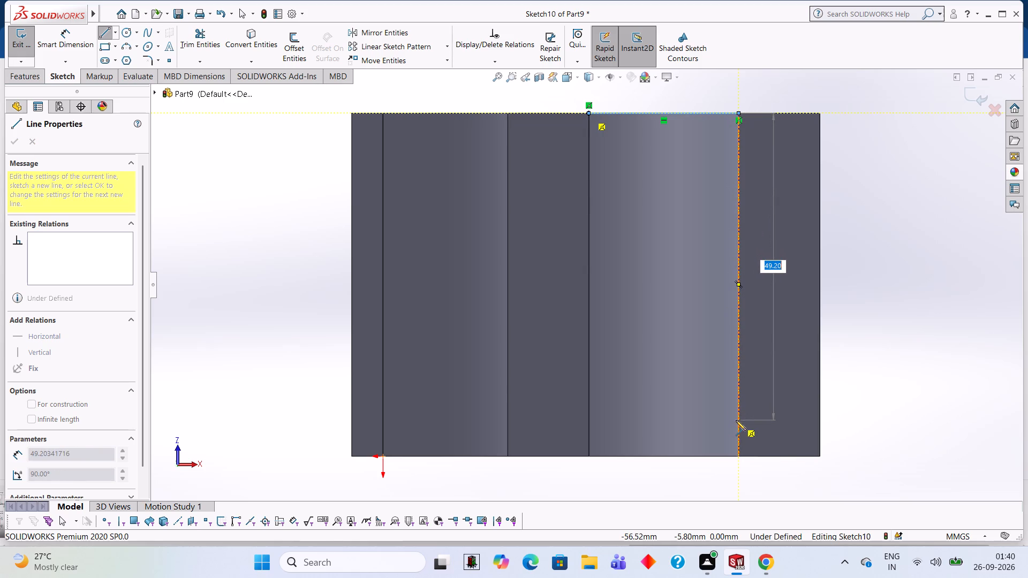
{"action": "left_click", "coordinate": [737, 457]}
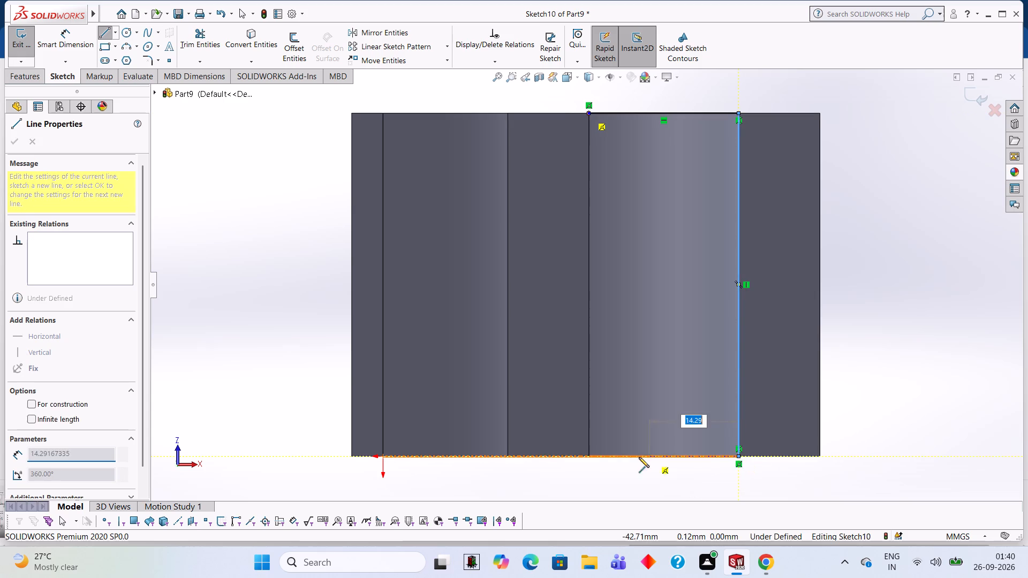
{"action": "left_click", "coordinate": [588, 455]}
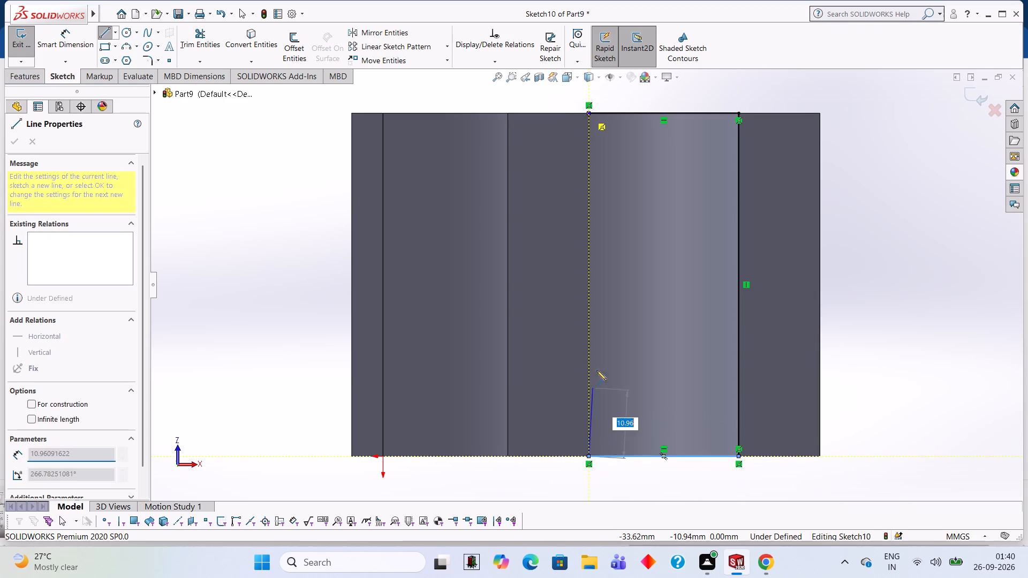
{"action": "left_click", "coordinate": [588, 112]}
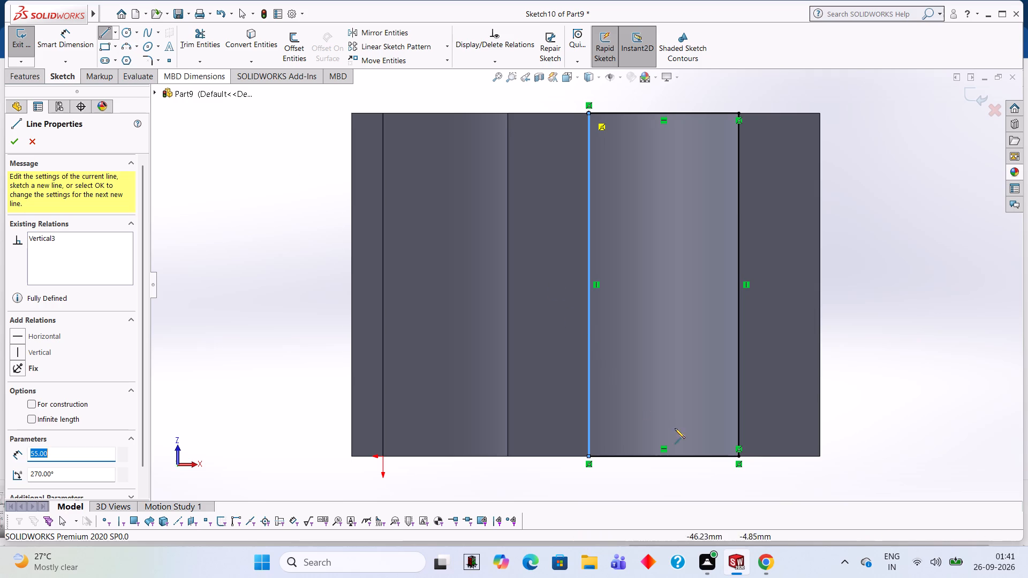
Draw a 5 mm line up from the rectangle's lower edge midpoint and 12 mm horizontal lines from its end to both sides.
{"action": "left_click", "coordinate": [662, 455]}
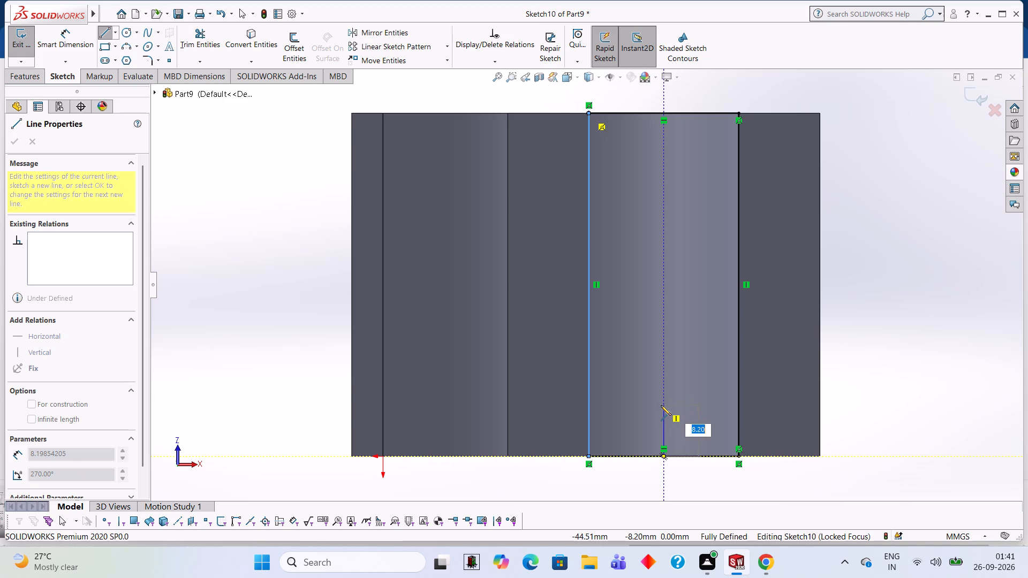
{"action": "key", "text": "5"}
{"action": "key", "text": "Return"}
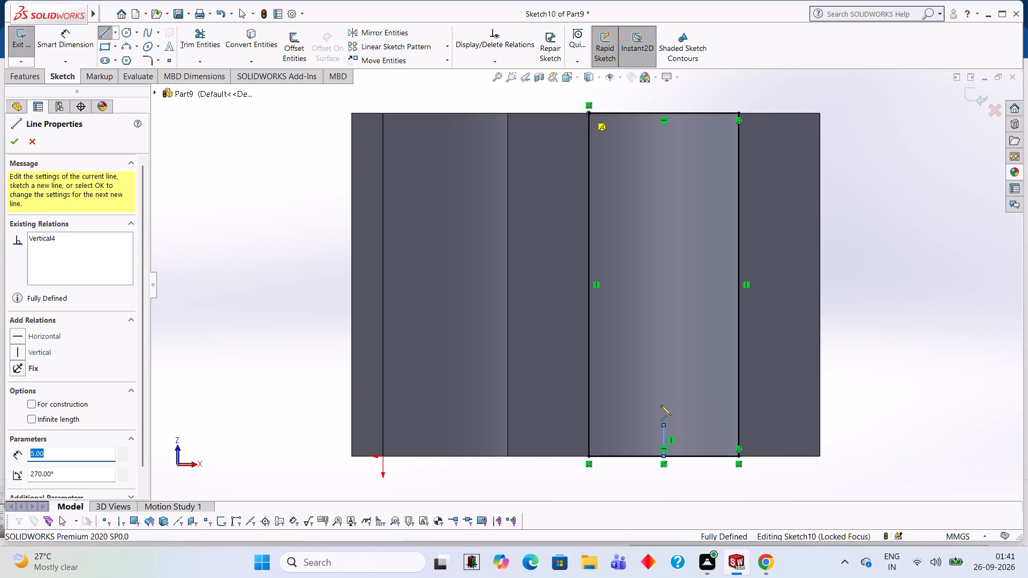
{"action": "left_click", "coordinate": [588, 424]}
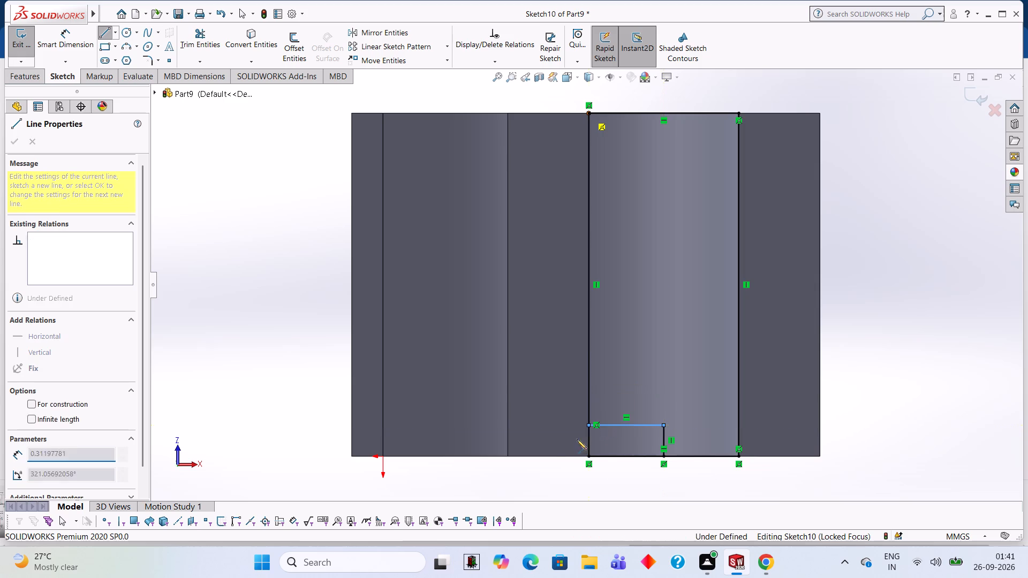
{"action": "key", "text": "Escape"}
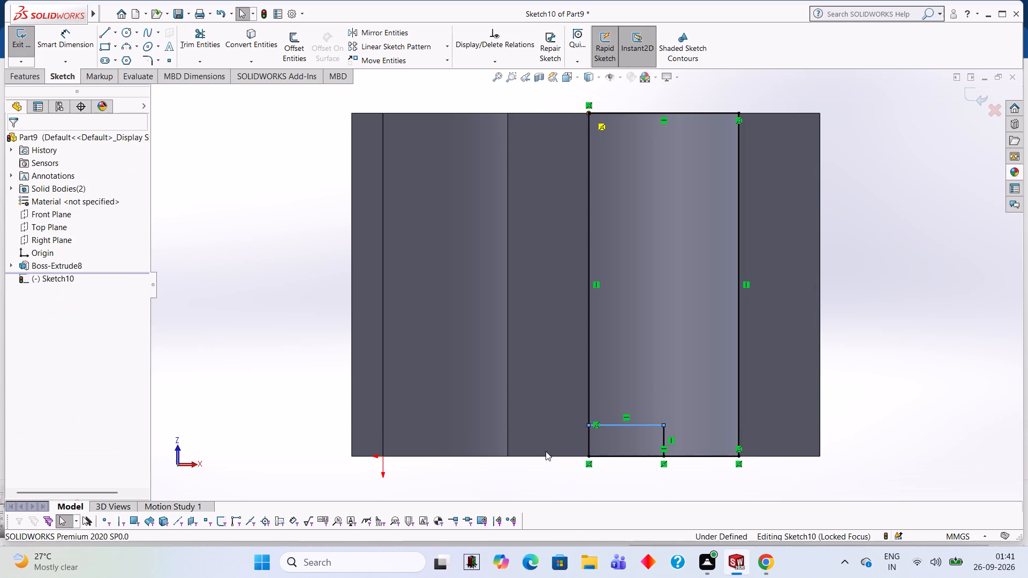
{"action": "left_click", "coordinate": [108, 32]}
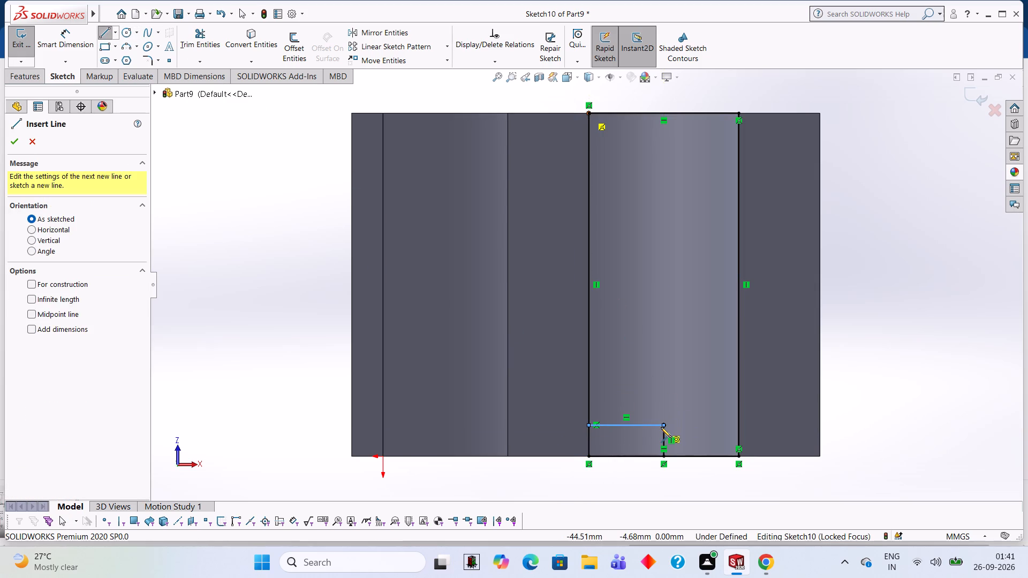
{"action": "left_click", "coordinate": [663, 425]}
{"action": "left_click", "coordinate": [739, 423]}
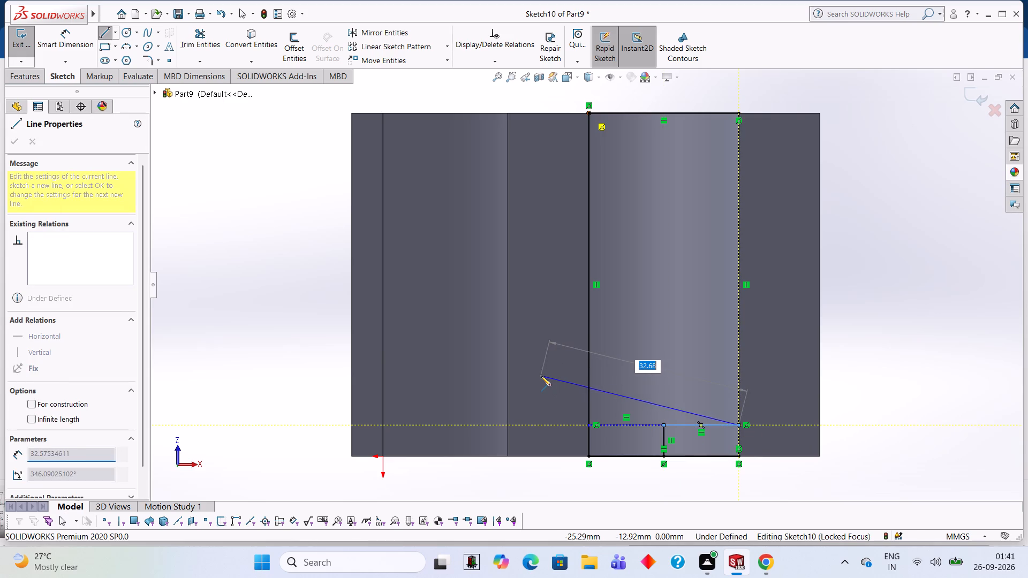
{"action": "key", "text": "Escape"}
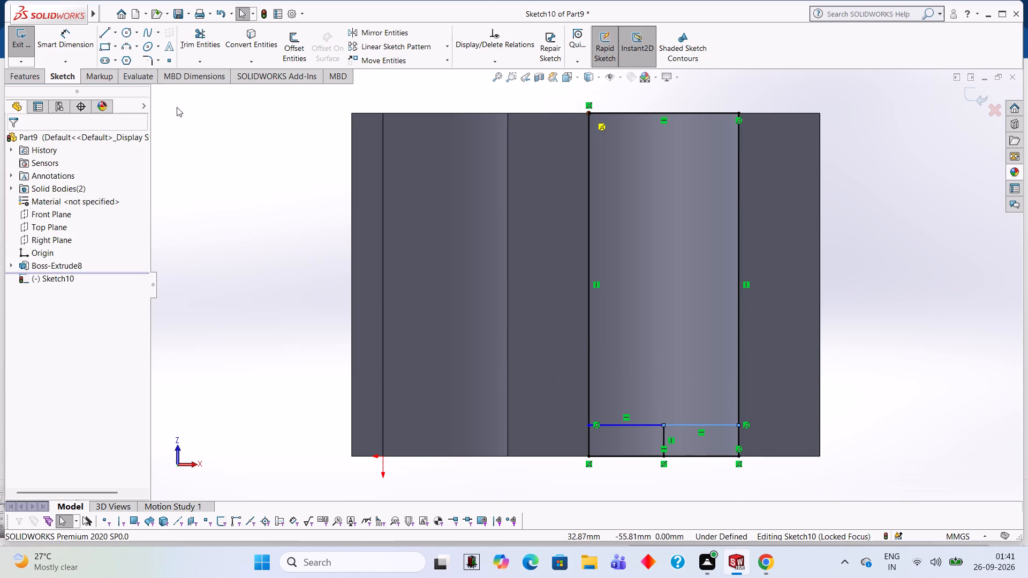
Draw a 5 mm line down from the rectangle's upper edge midpoint and 12 mm horizontal lines from its end to both sides.
{"action": "left_click", "coordinate": [105, 34]}
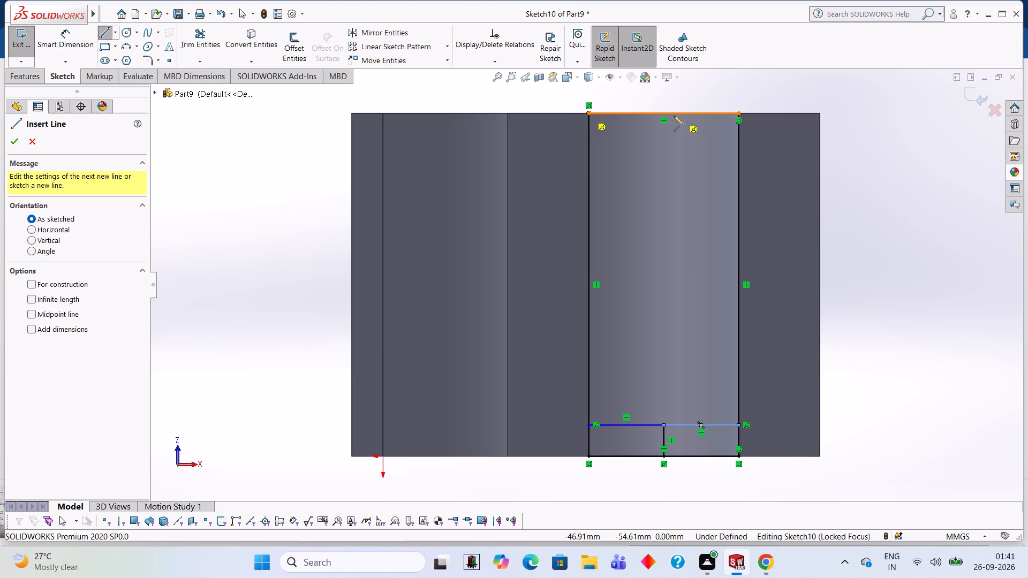
{"action": "left_click", "coordinate": [662, 112]}
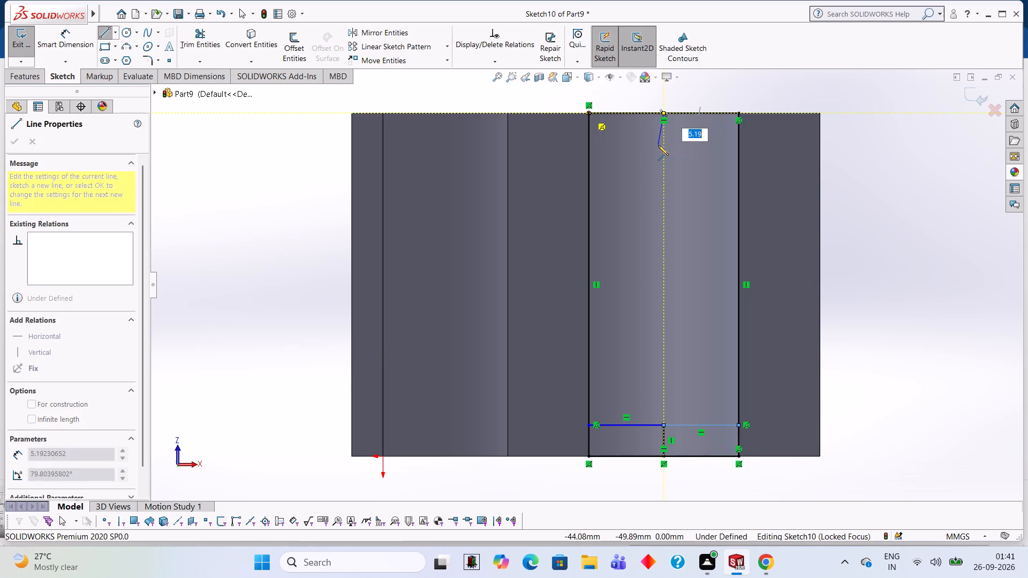
{"action": "key", "text": "5"}
{"action": "key", "text": "Return"}
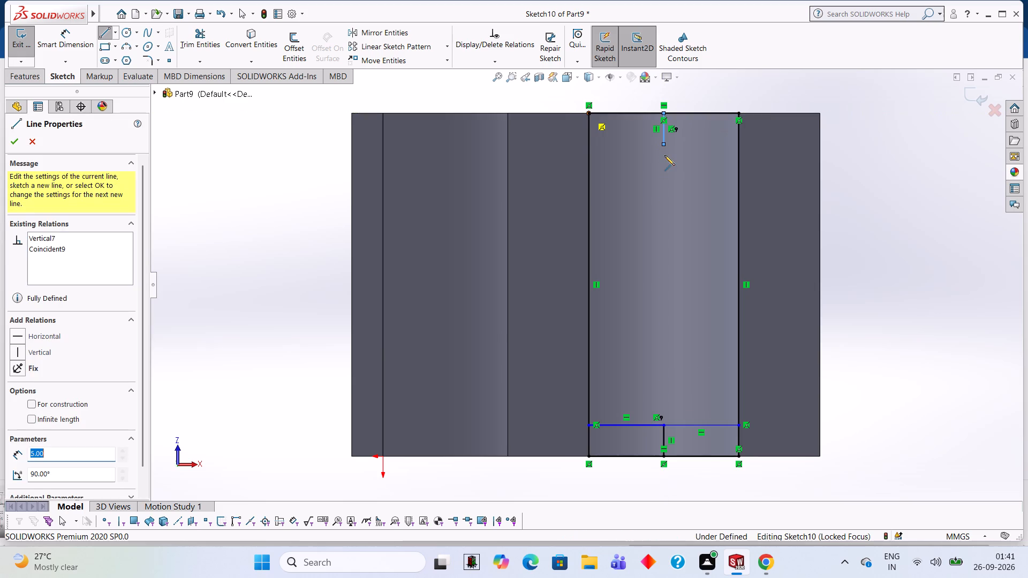
{"action": "left_click", "coordinate": [588, 145]}
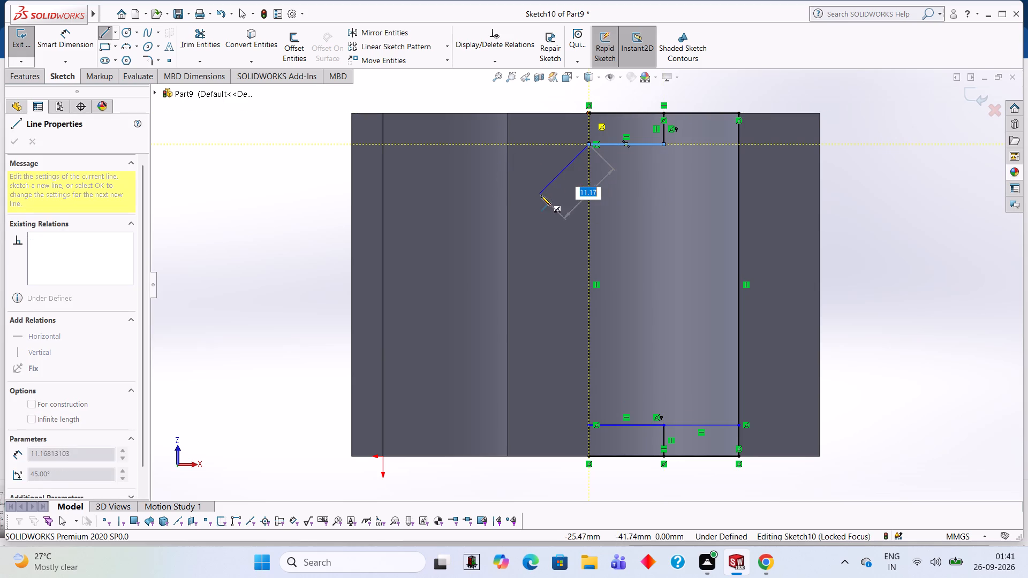
{"action": "key", "text": "Escape"}
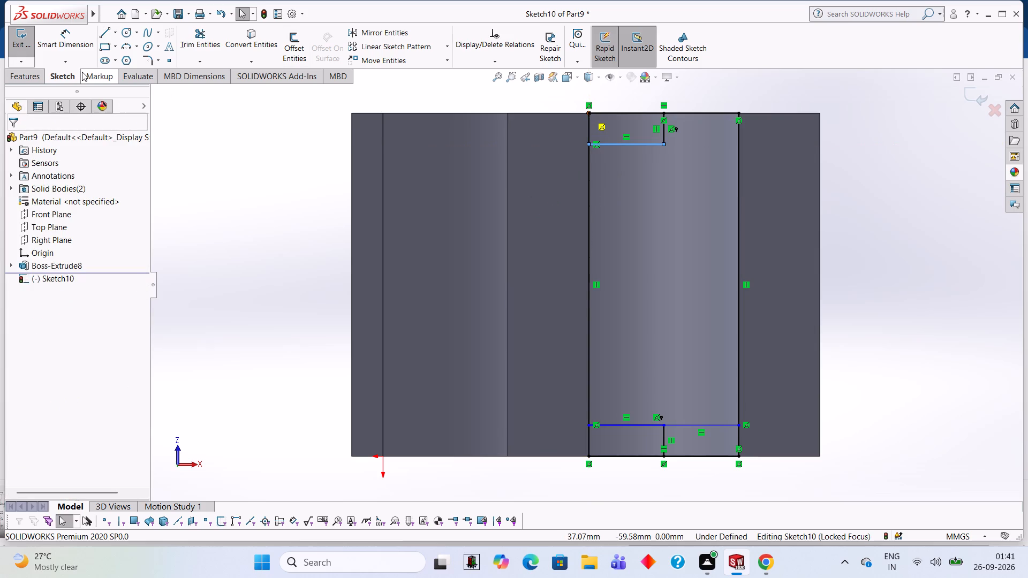
{"action": "left_click", "coordinate": [101, 36]}
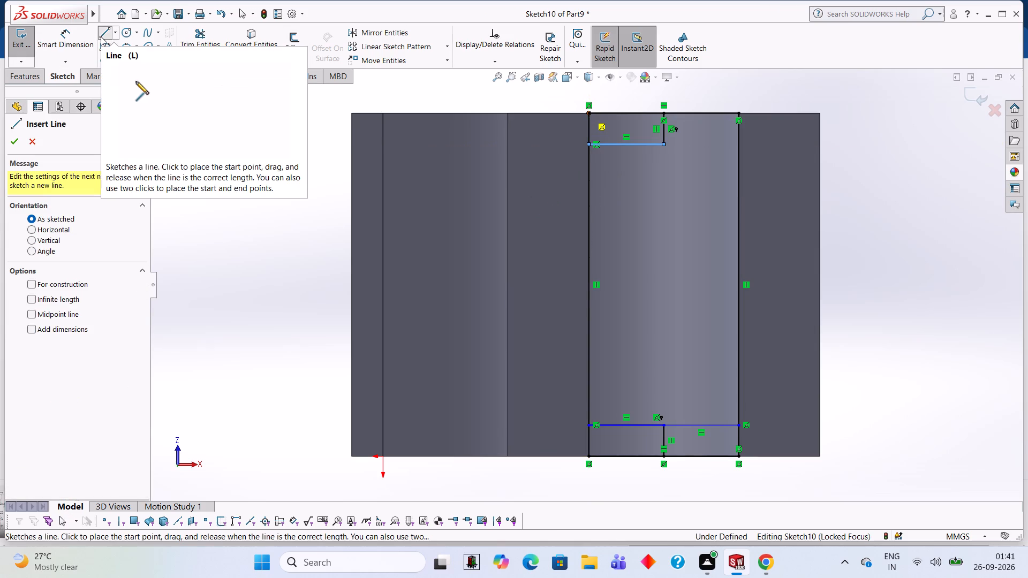
{"action": "left_click", "coordinate": [664, 144]}
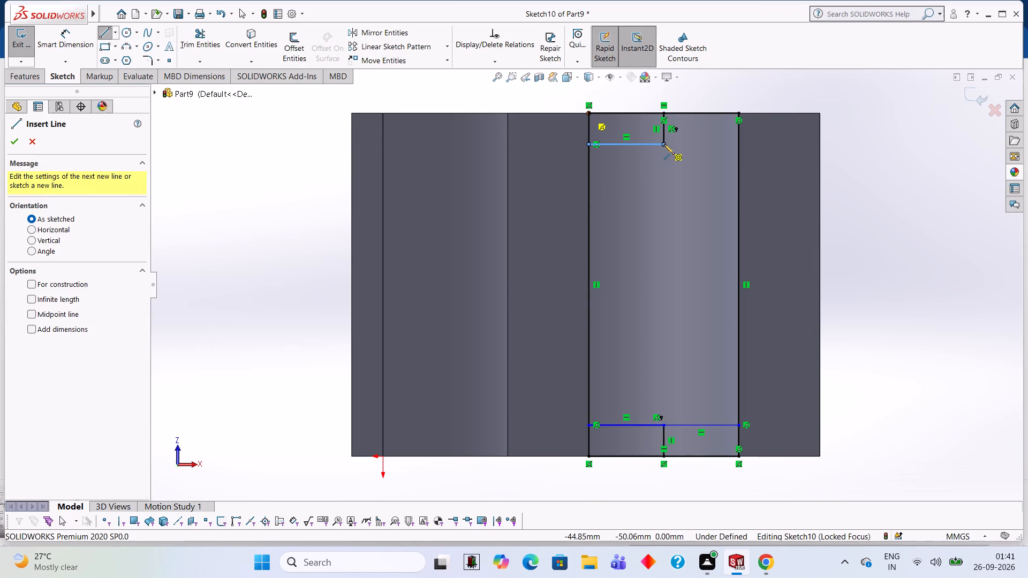
{"action": "left_click", "coordinate": [738, 143]}
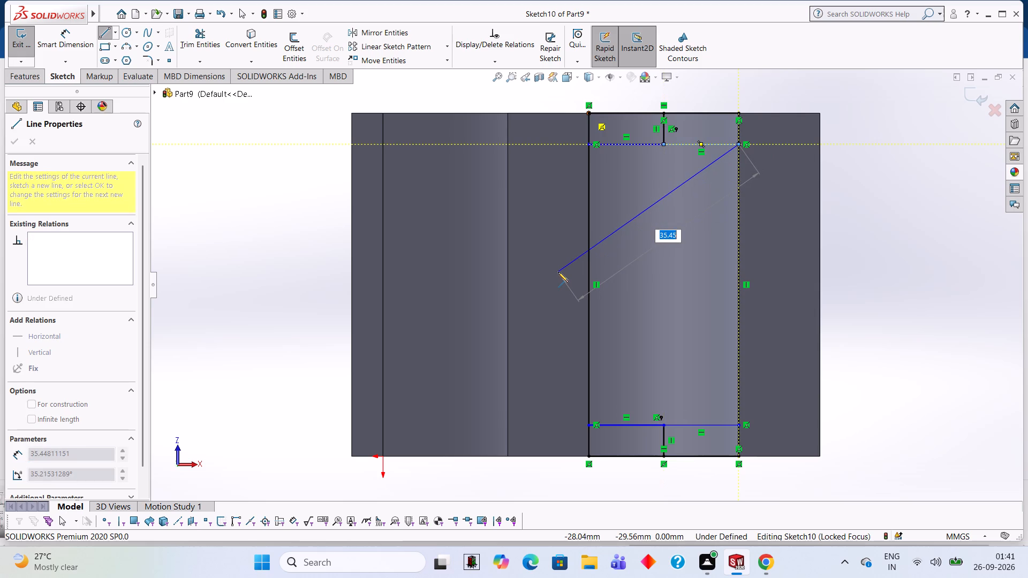
{"action": "key", "text": "Escape"}
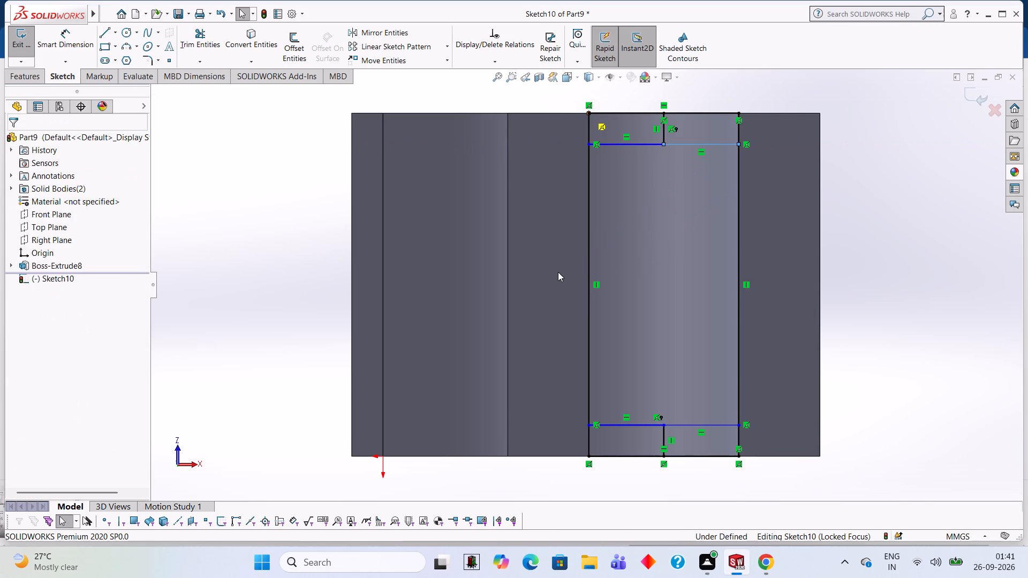
Trim both 5 mm helper lines and the long side segments between the strips, leaving two closed 24 × 5 mm rectangles.
{"action": "left_click", "coordinate": [218, 49]}
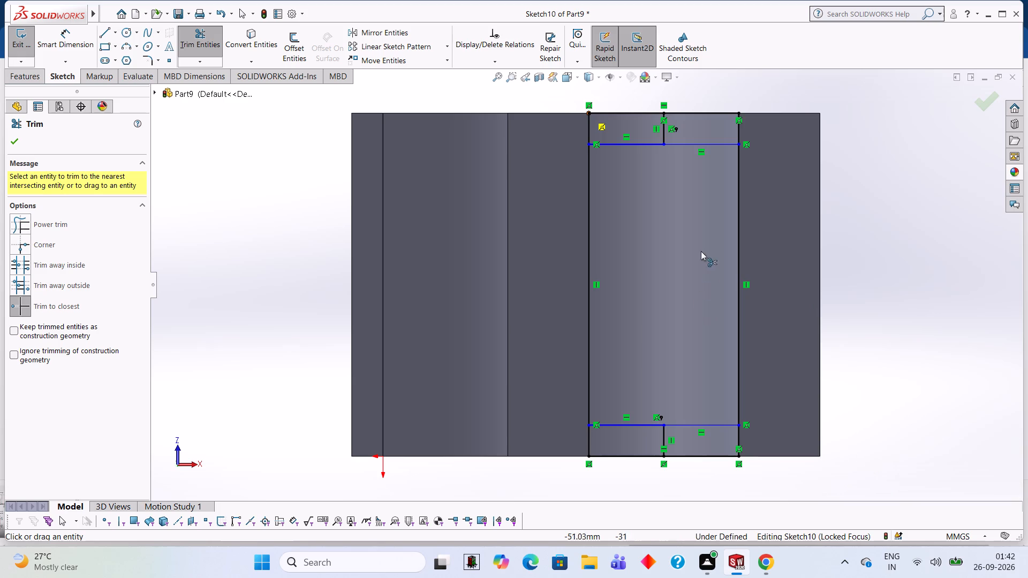
{"action": "left_click", "coordinate": [663, 137]}
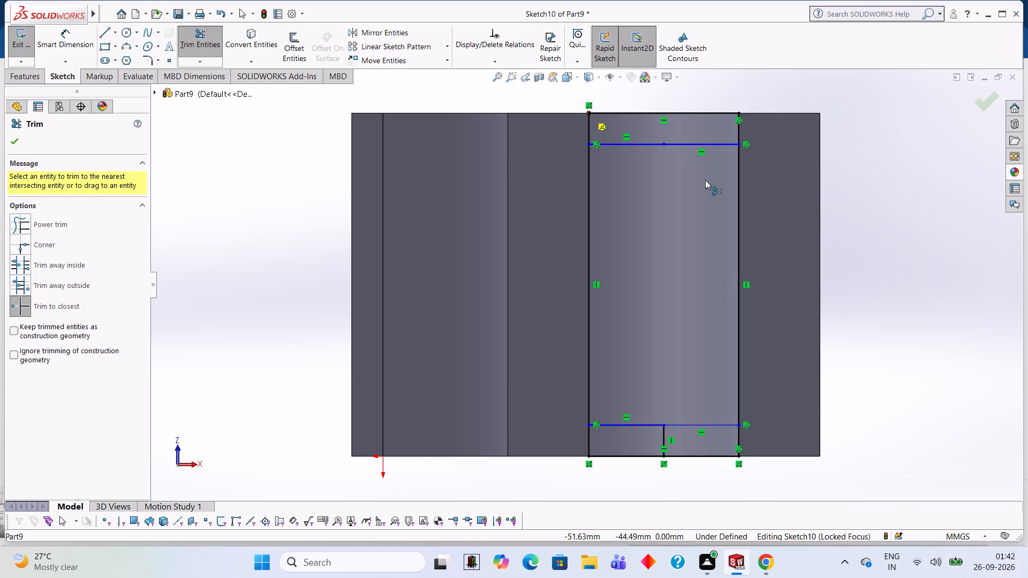
{"action": "left_click", "coordinate": [739, 196]}
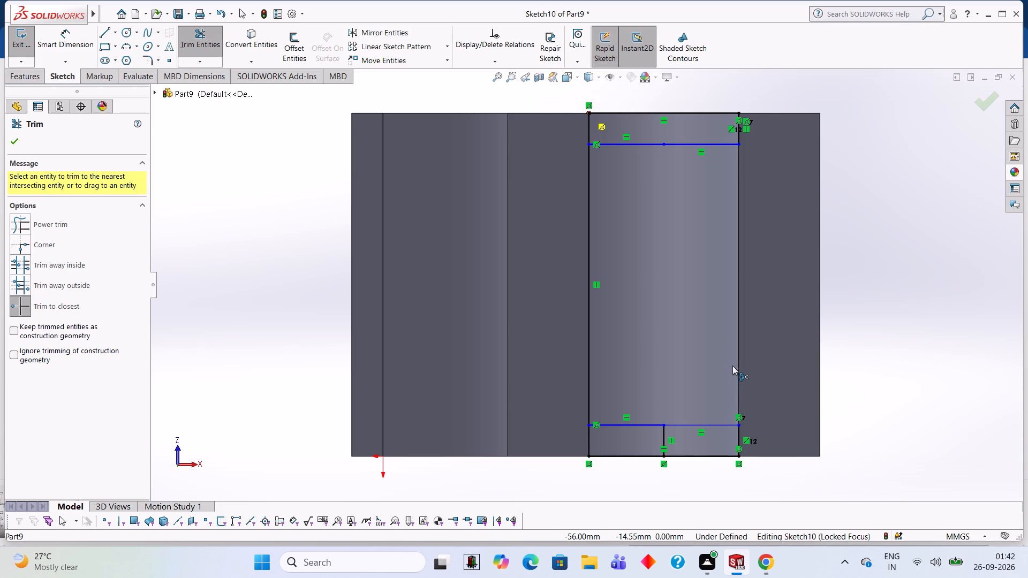
{"action": "left_click", "coordinate": [588, 327]}
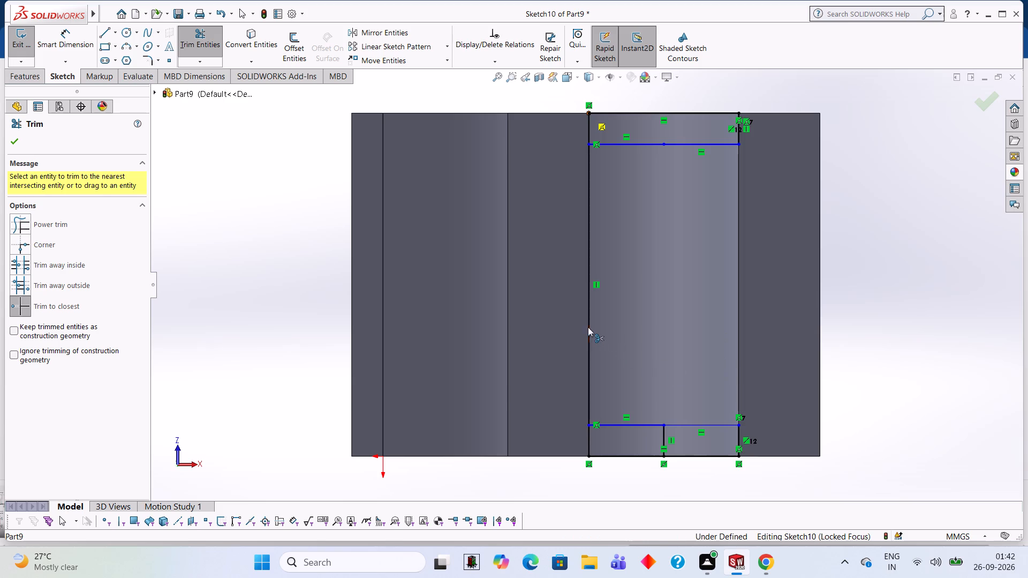
{"action": "left_click", "coordinate": [663, 436]}
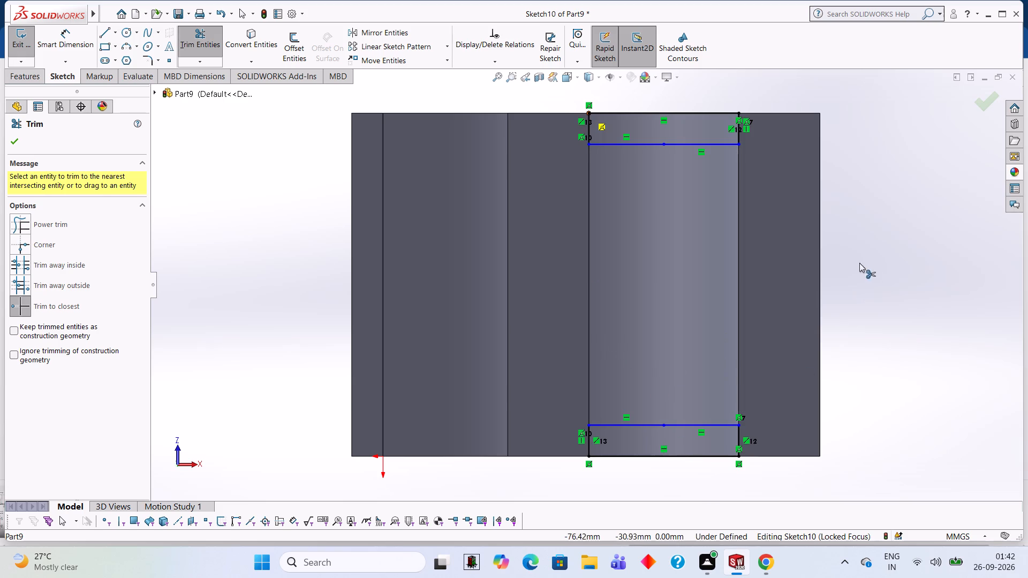
Extrude the two 24 × 5 mm rectangles 5 mm in the reversed direction, toward the arc walls, merged with the body.
{"action": "middle_click_drag", "start_coordinate": [832, 232], "coordinate": [824, 295]}
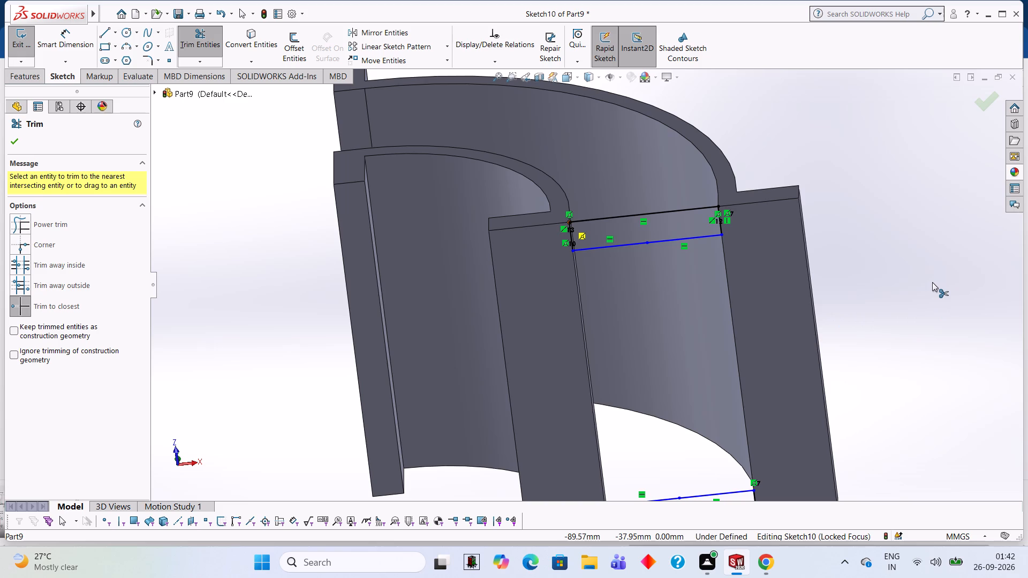
{"action": "scroll", "coordinate": [872, 238], "scroll_direction": "up", "scroll_amount": 2}
{"action": "middle_click_drag", "start_coordinate": [872, 239], "coordinate": [881, 394]}
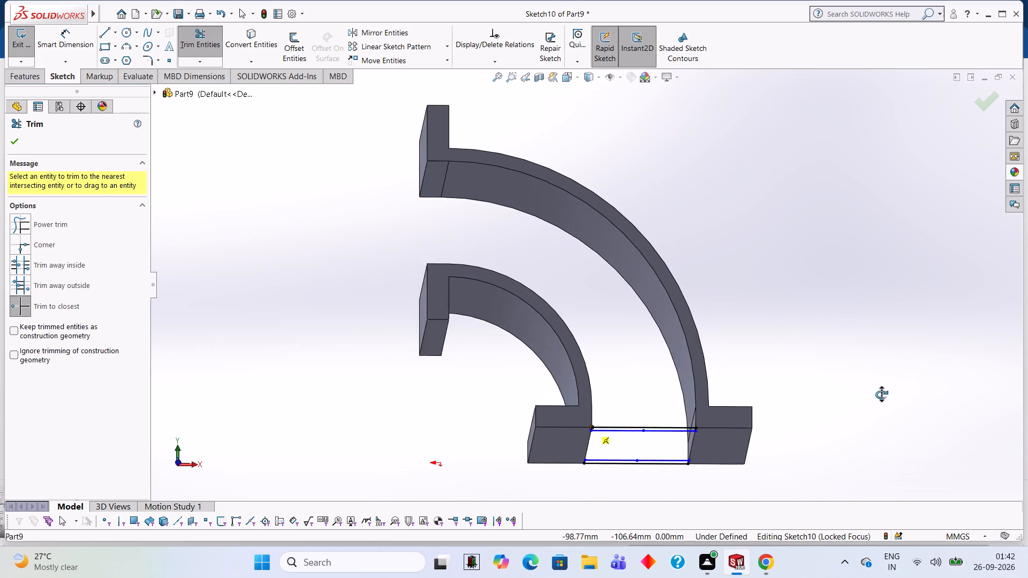
{"action": "middle_click_drag", "start_coordinate": [881, 394], "coordinate": [875, 362]}
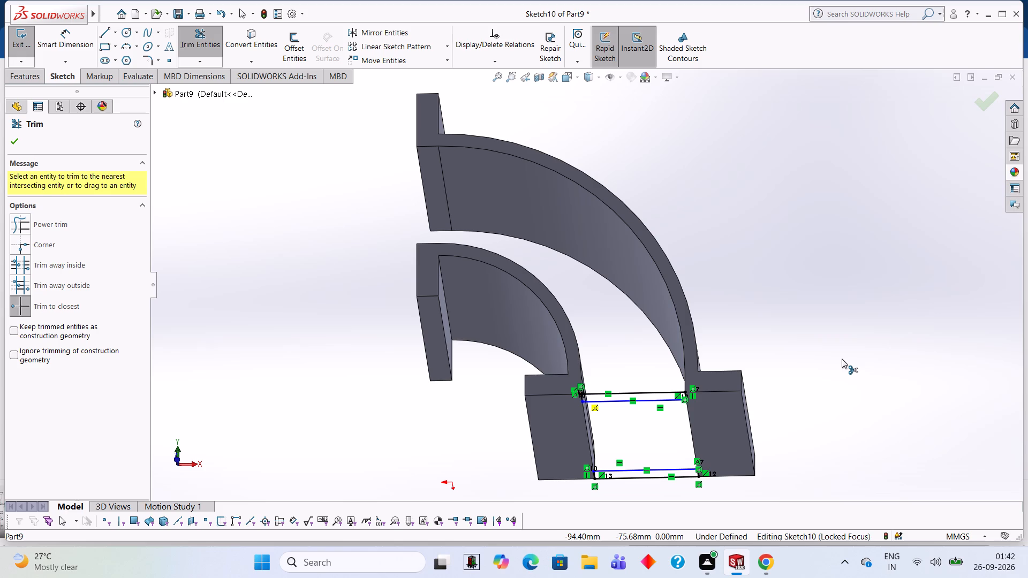
{"action": "middle_click_drag", "start_coordinate": [819, 361], "coordinate": [828, 258]}
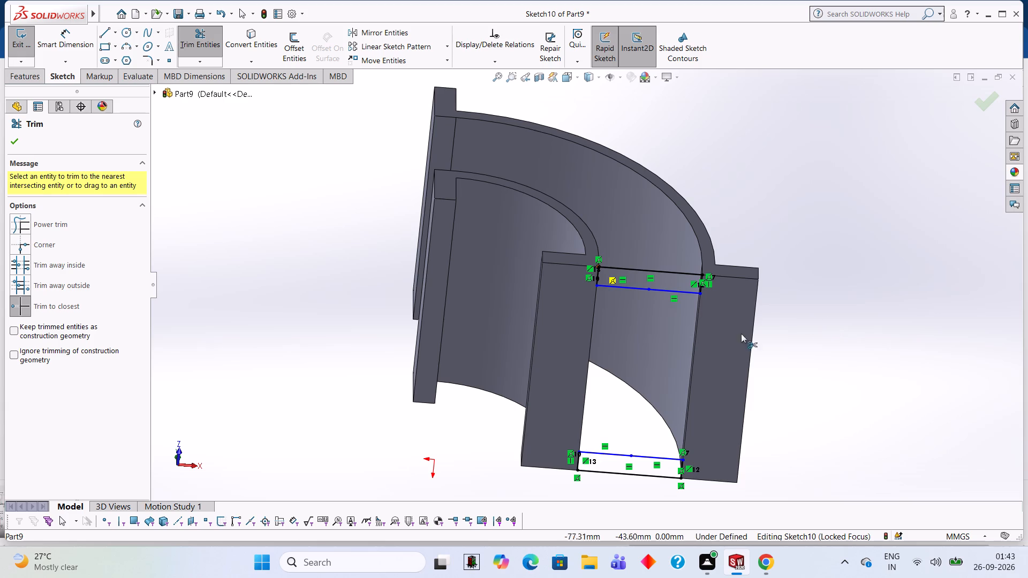
{"action": "left_click", "coordinate": [36, 74]}
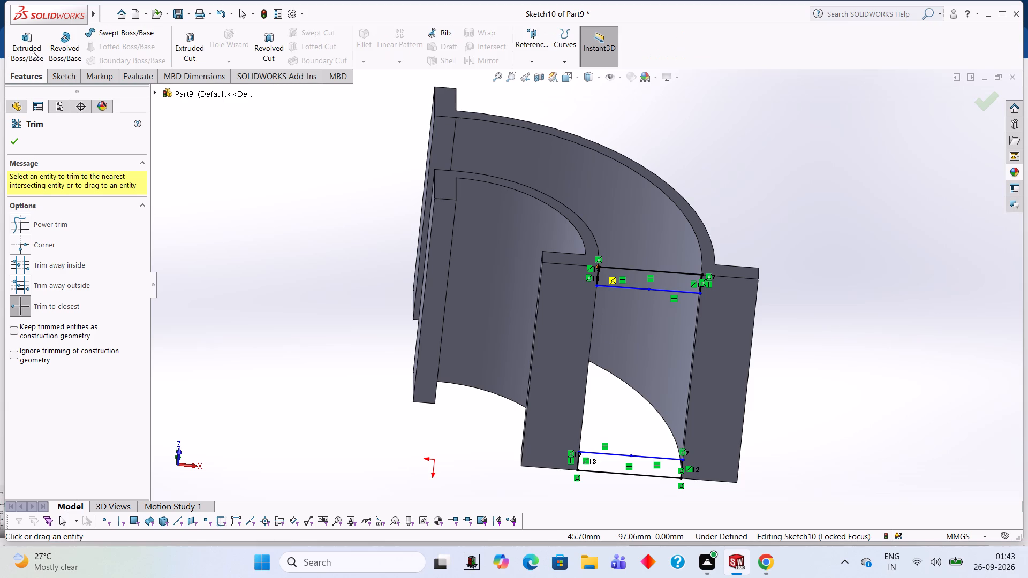
{"action": "left_click", "coordinate": [32, 48]}
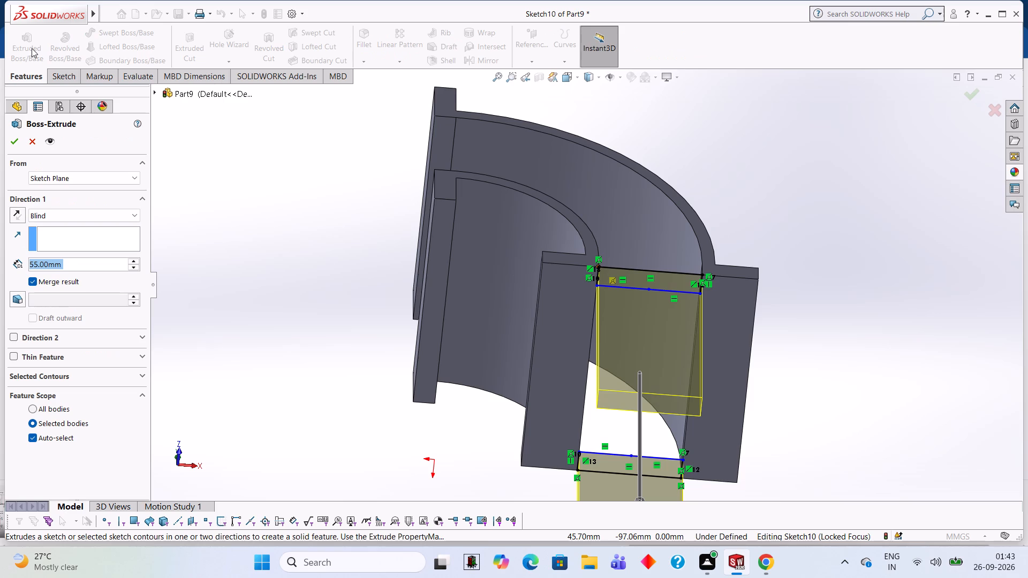
{"action": "left_click", "coordinate": [21, 214]}
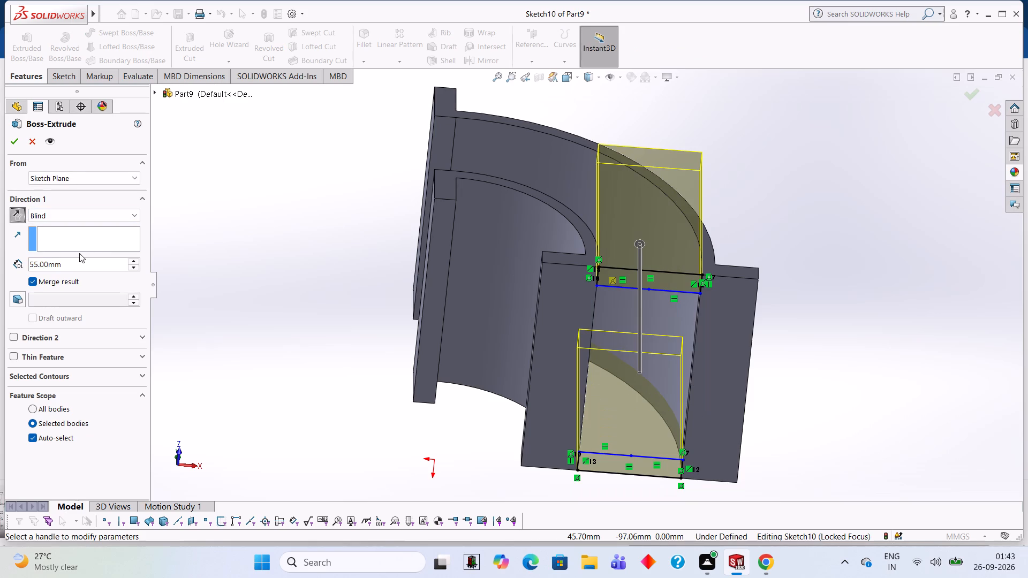
{"action": "left_click", "coordinate": [82, 262]}
{"action": "key", "text": "BackSpace"}
{"action": "key", "text": "BackSpace"}
{"action": "key", "text": "BackSpace"}
{"action": "key", "text": "BackSpace"}
{"action": "key", "text": "BackSpace"}
{"action": "key", "text": "BackSpace"}
{"action": "key", "text": "Return"}
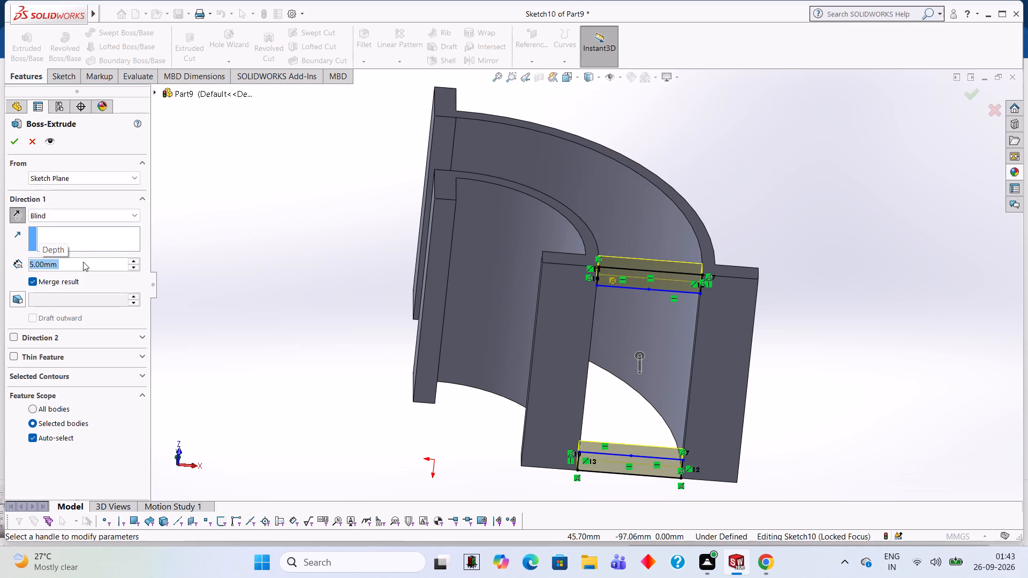
{"action": "middle_click_drag", "start_coordinate": [799, 156], "coordinate": [791, 330]}
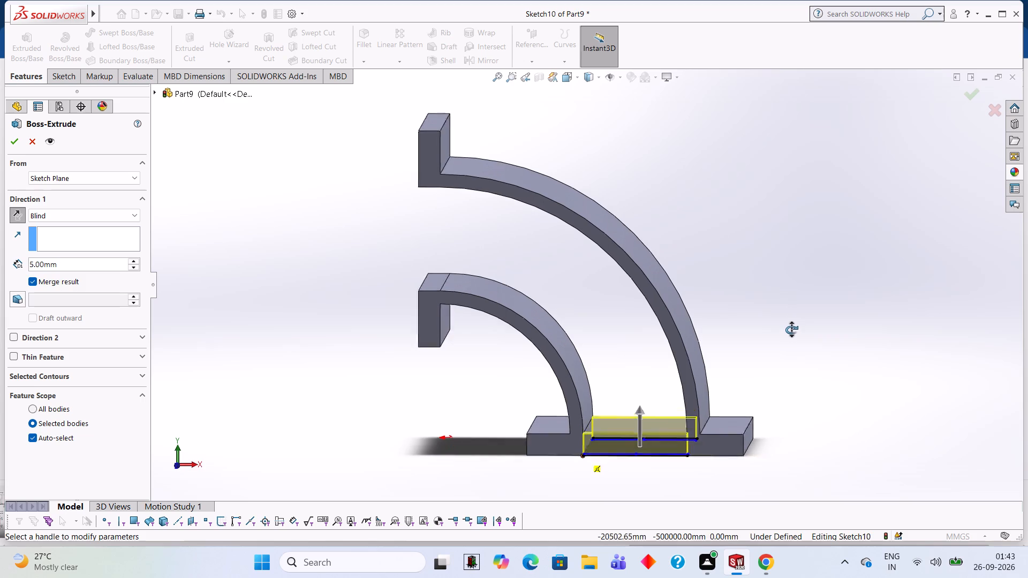
{"action": "middle_click_drag", "start_coordinate": [791, 330], "coordinate": [792, 336]}
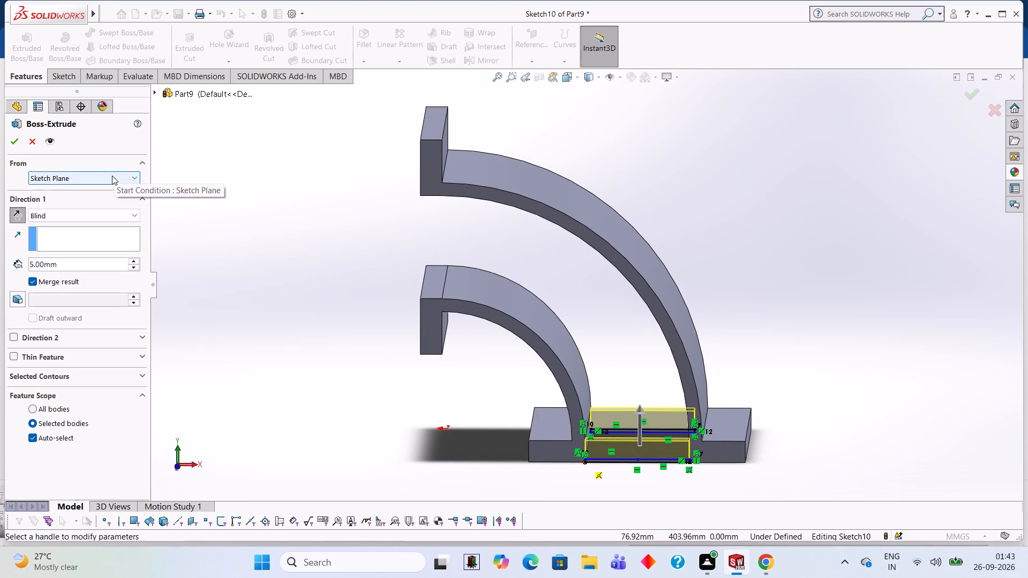
{"action": "left_click", "coordinate": [9, 145]}
{"action": "left_click", "coordinate": [260, 238]}
Inspect the bridged lower flange and the still-open gap between the other two flanges from several sides.
{"action": "middle_click_drag", "start_coordinate": [719, 238], "coordinate": [735, 167]}
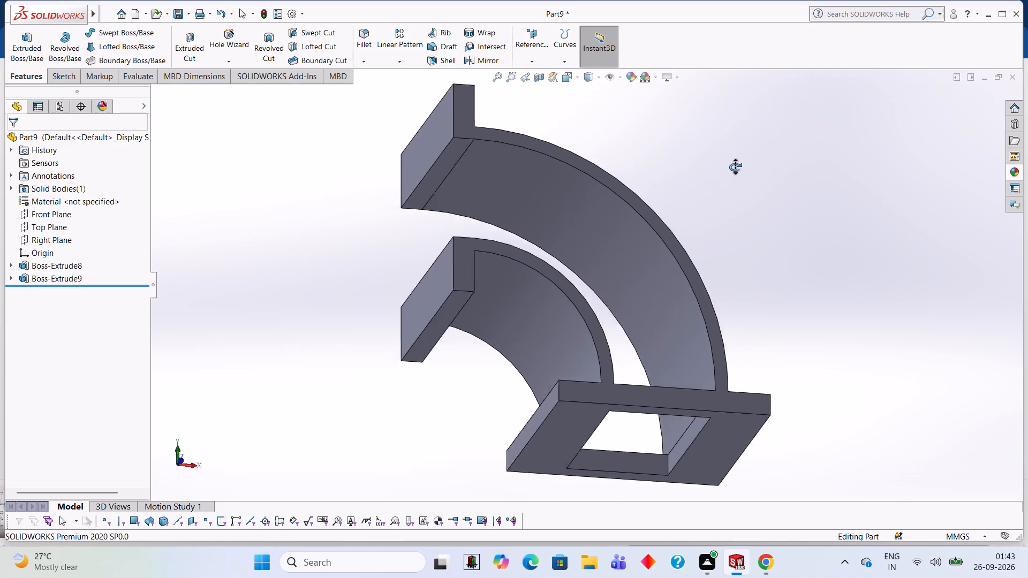
{"action": "middle_click_drag", "start_coordinate": [735, 167], "coordinate": [732, 148]}
{"action": "middle_click_drag", "start_coordinate": [769, 236], "coordinate": [759, 153]}
{"action": "scroll", "coordinate": [777, 264], "scroll_direction": "down", "scroll_amount": 1}
{"action": "middle_click_drag", "start_coordinate": [778, 264], "coordinate": [807, 229]}
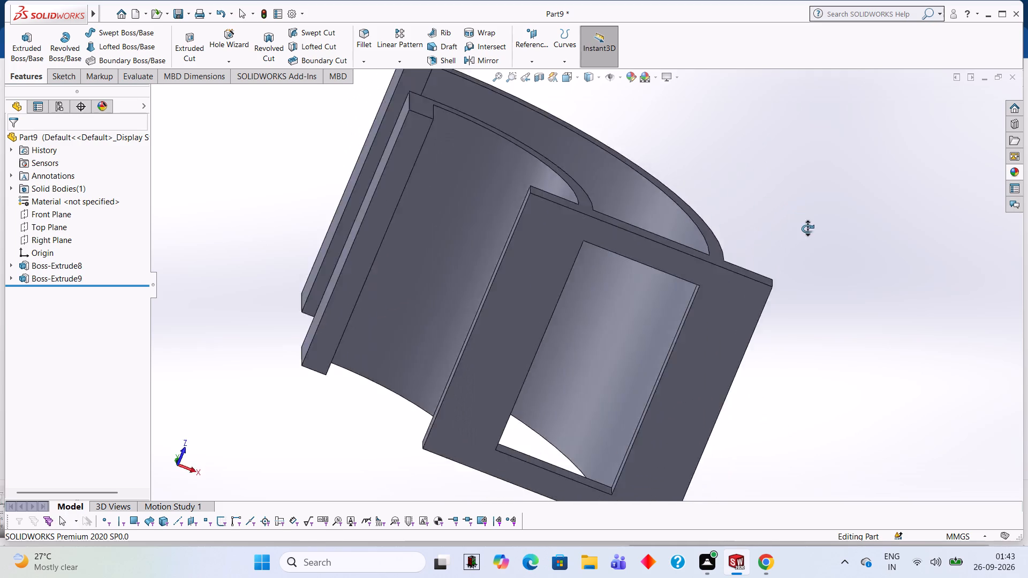
{"action": "middle_click_drag", "start_coordinate": [807, 229], "coordinate": [834, 347]}
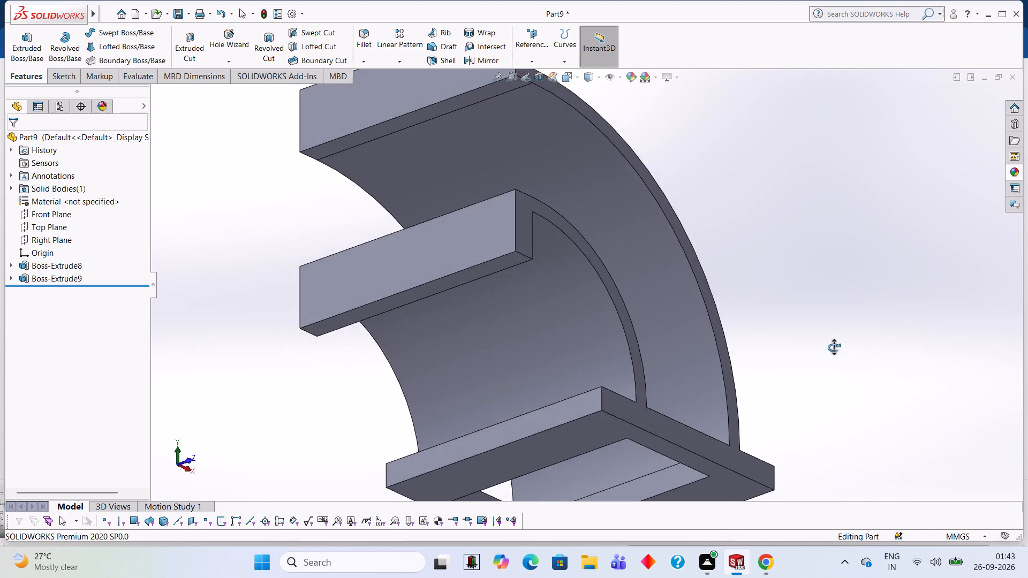
{"action": "middle_click_drag", "start_coordinate": [834, 347], "coordinate": [752, 282]}
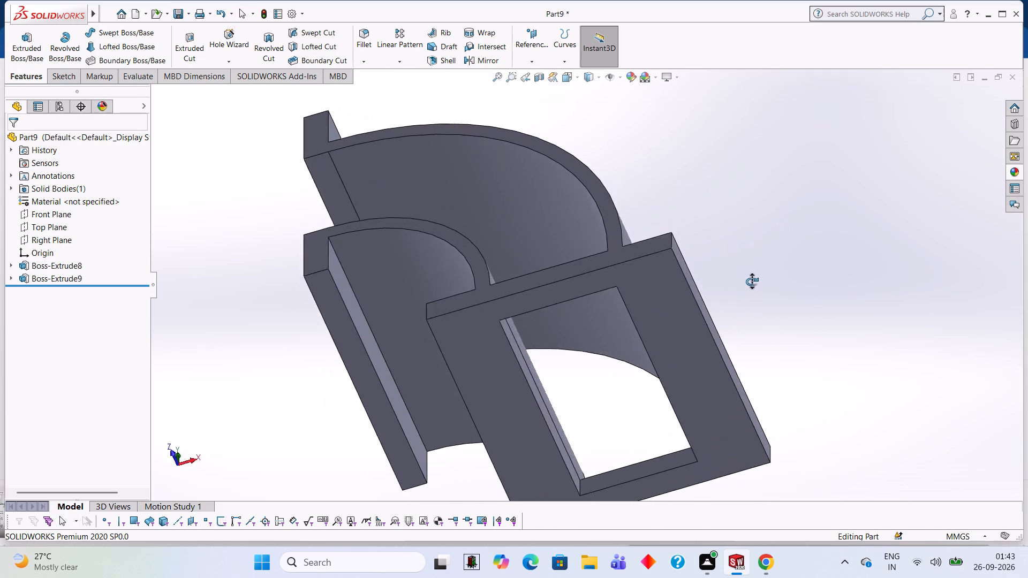
{"action": "middle_click_drag", "start_coordinate": [752, 282], "coordinate": [684, 298]}
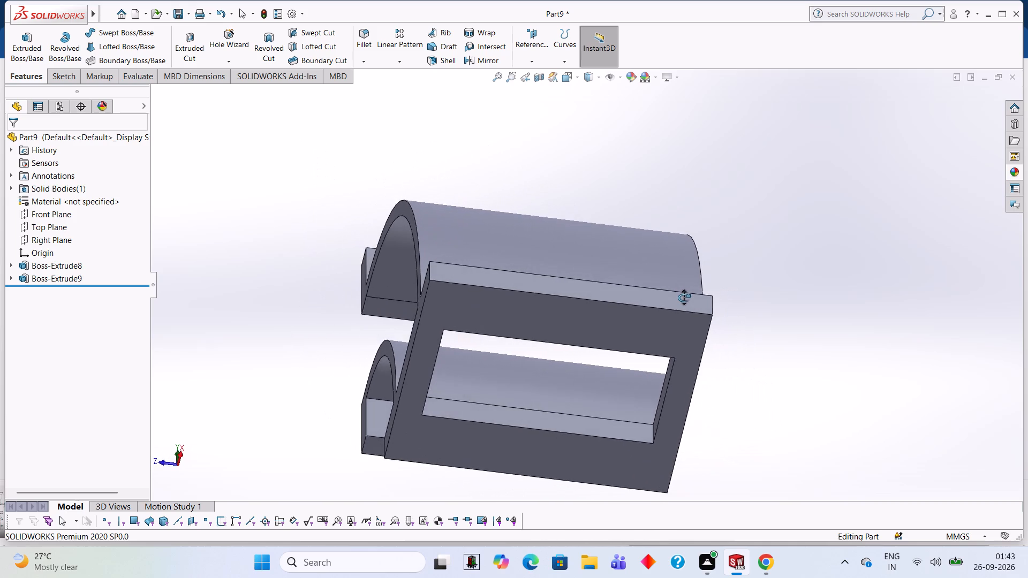
{"action": "middle_click_drag", "start_coordinate": [684, 298], "coordinate": [813, 361]}
{"action": "scroll", "coordinate": [793, 341], "scroll_direction": "up", "scroll_amount": 2}
{"action": "middle_click_drag", "start_coordinate": [792, 340], "coordinate": [780, 274]}
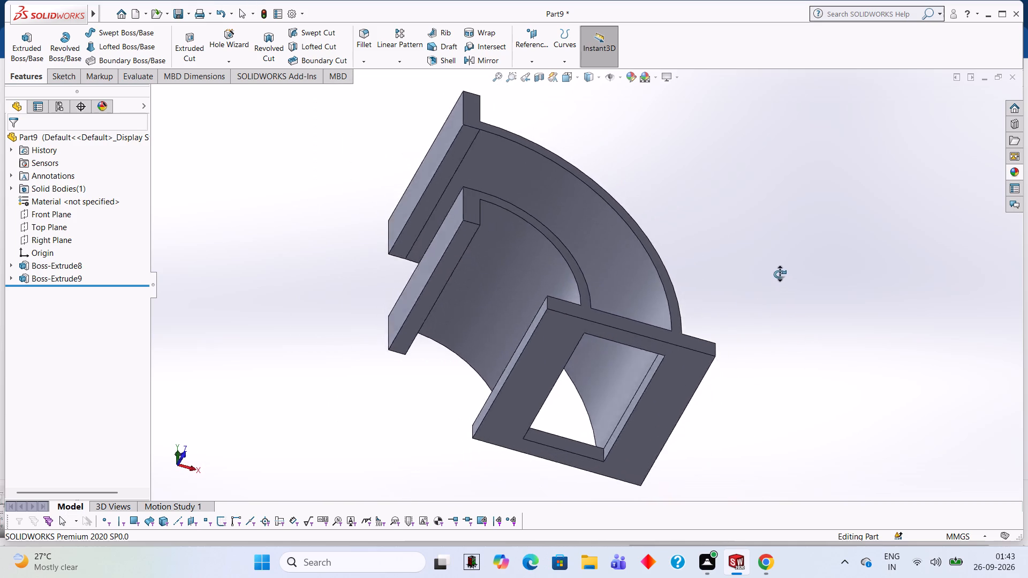
{"action": "middle_click_drag", "start_coordinate": [780, 274], "coordinate": [757, 199]}
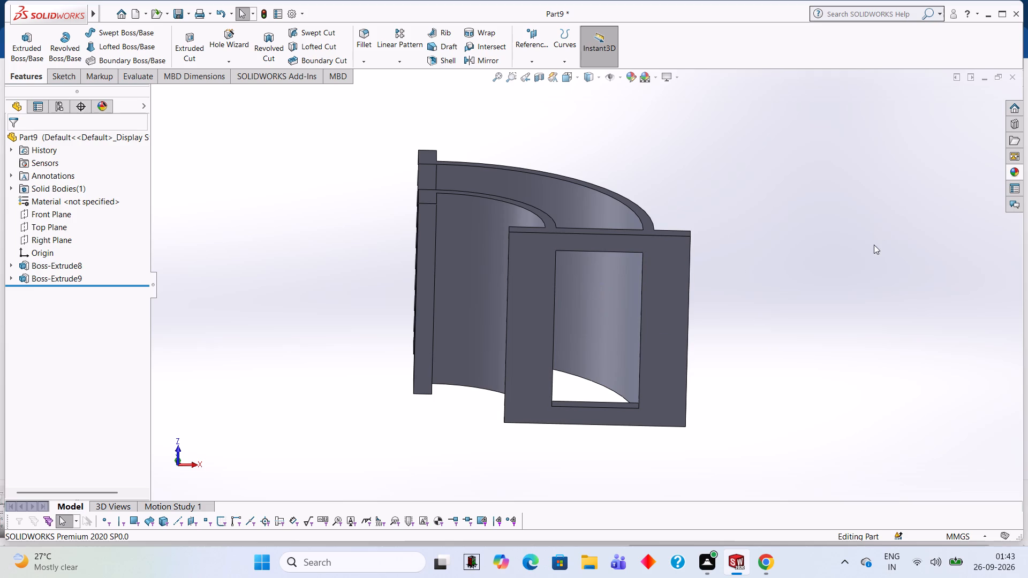
{"action": "middle_click_drag", "start_coordinate": [825, 177], "coordinate": [819, 377]}
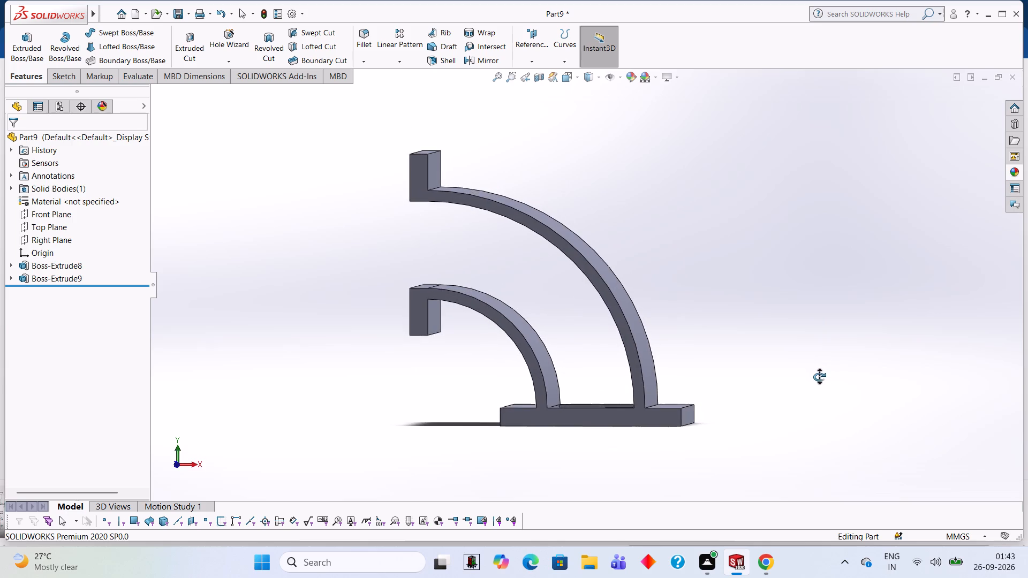
{"action": "middle_click_drag", "start_coordinate": [819, 377], "coordinate": [822, 381]}
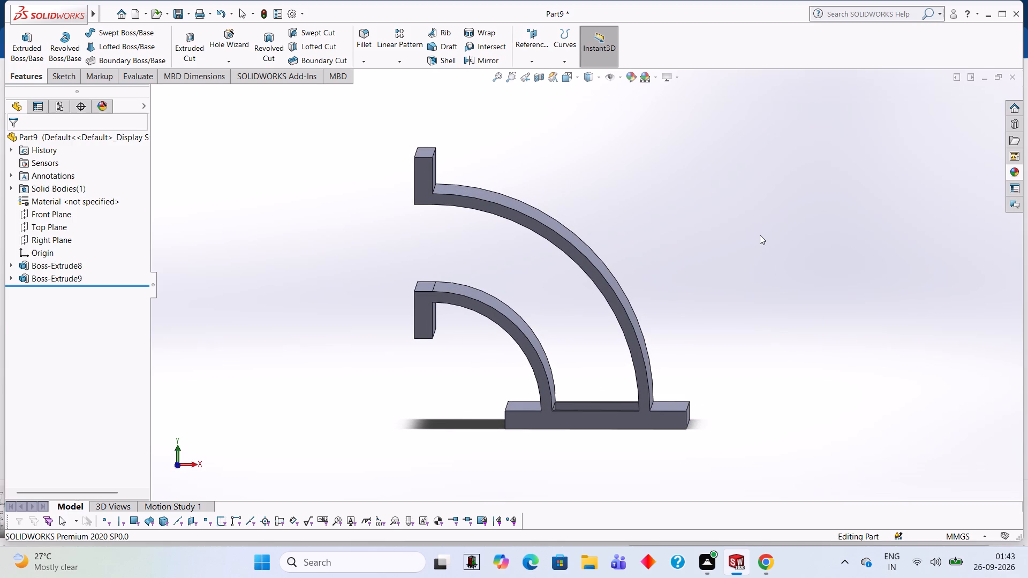
{"action": "scroll", "coordinate": [760, 234], "scroll_direction": "down", "scroll_amount": 1}
{"action": "middle_click_drag", "start_coordinate": [760, 234], "coordinate": [812, 240]}
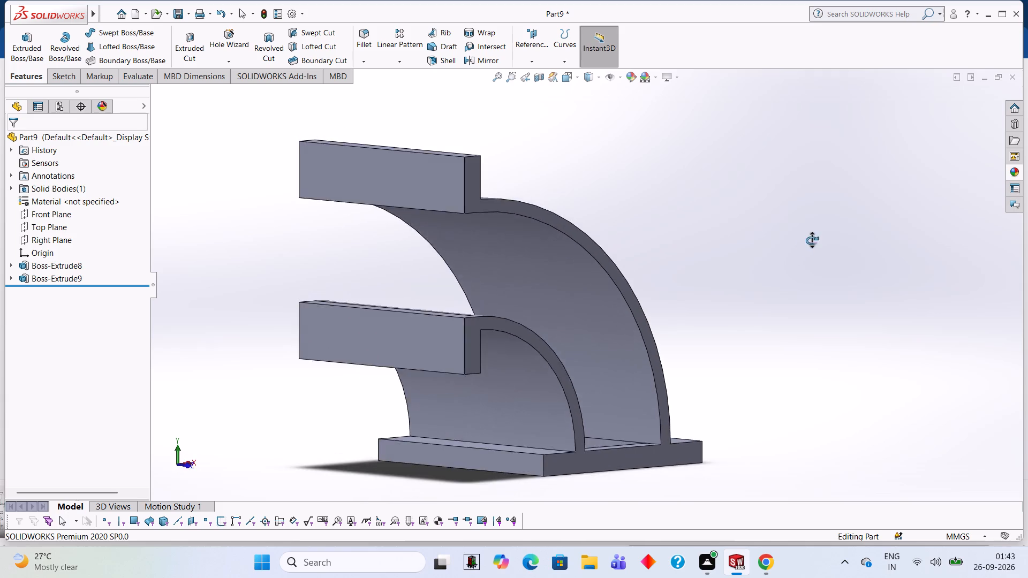
{"action": "middle_click_drag", "start_coordinate": [812, 240], "coordinate": [832, 230]}
{"action": "scroll", "coordinate": [831, 229], "scroll_direction": "up", "scroll_amount": 1}
Start a sketch on the outer wall's upper flange end face, viewed square-on.
{"action": "left_click", "coordinate": [502, 187]}
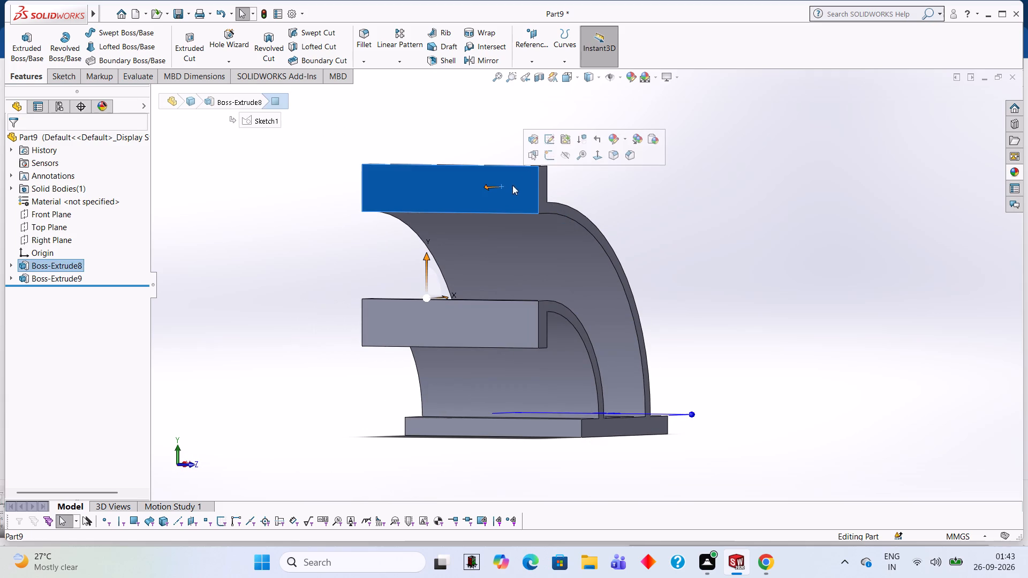
{"action": "left_click", "coordinate": [554, 161]}
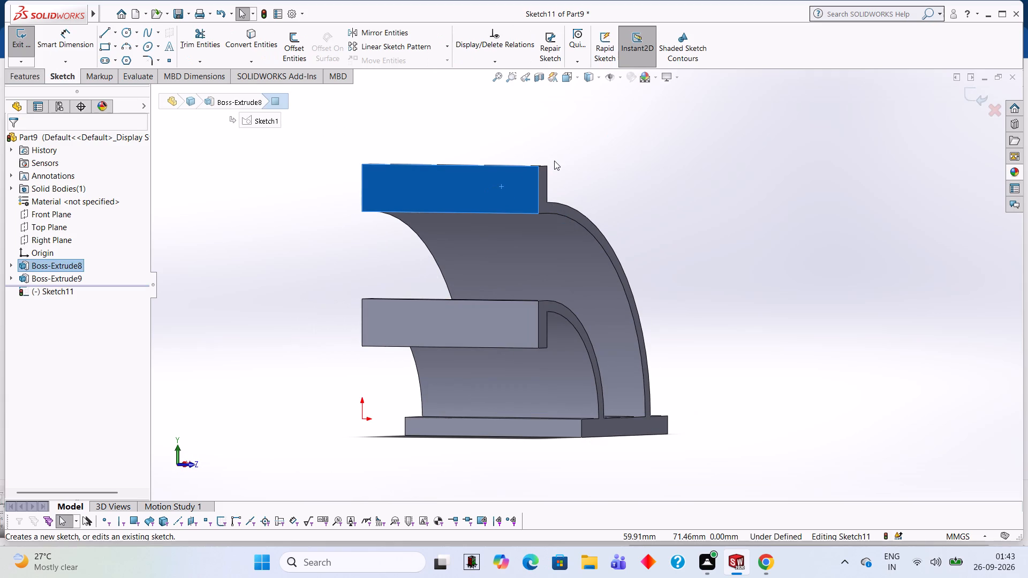
{"action": "key", "text": "ctrl+8"}
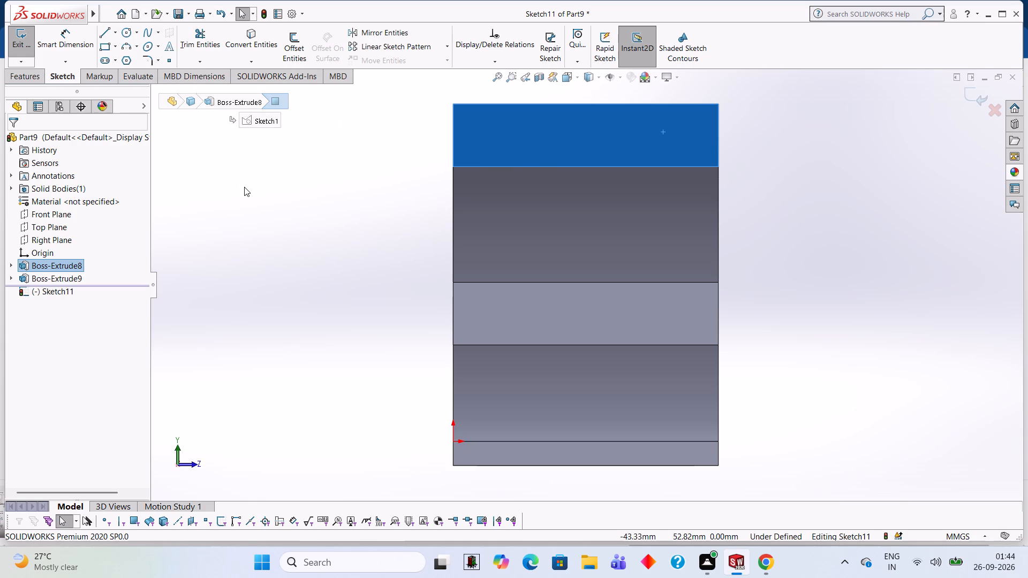
Compare the finished lower flange frame with the open gap between the upper-end flanges.
{"action": "middle_click_drag", "start_coordinate": [771, 157], "coordinate": [689, 115]}
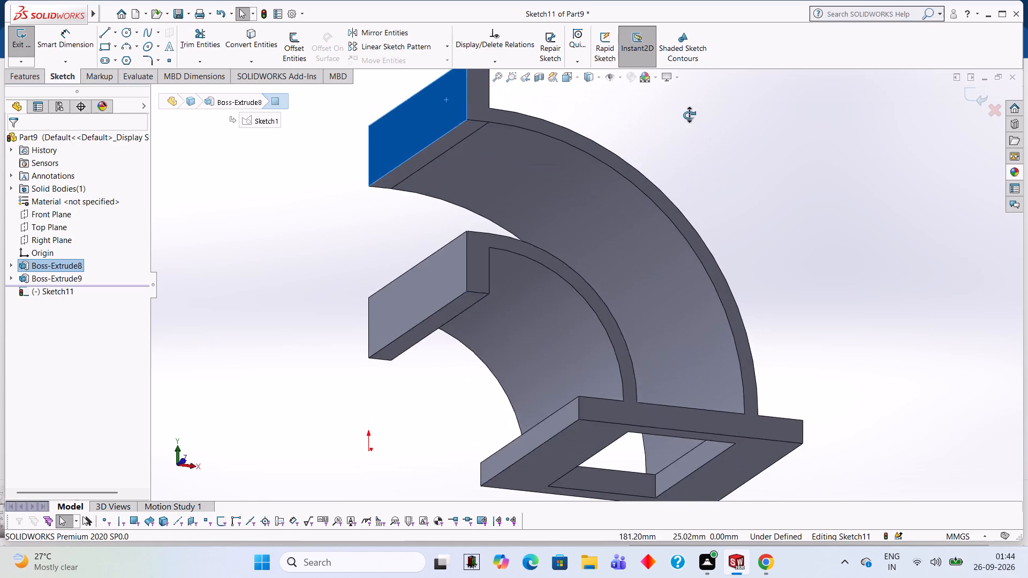
{"action": "middle_click_drag", "start_coordinate": [689, 115], "coordinate": [689, 114]}
{"action": "middle_click_drag", "start_coordinate": [757, 210], "coordinate": [702, 125]}
{"action": "middle_click_drag", "start_coordinate": [768, 191], "coordinate": [715, 132]}
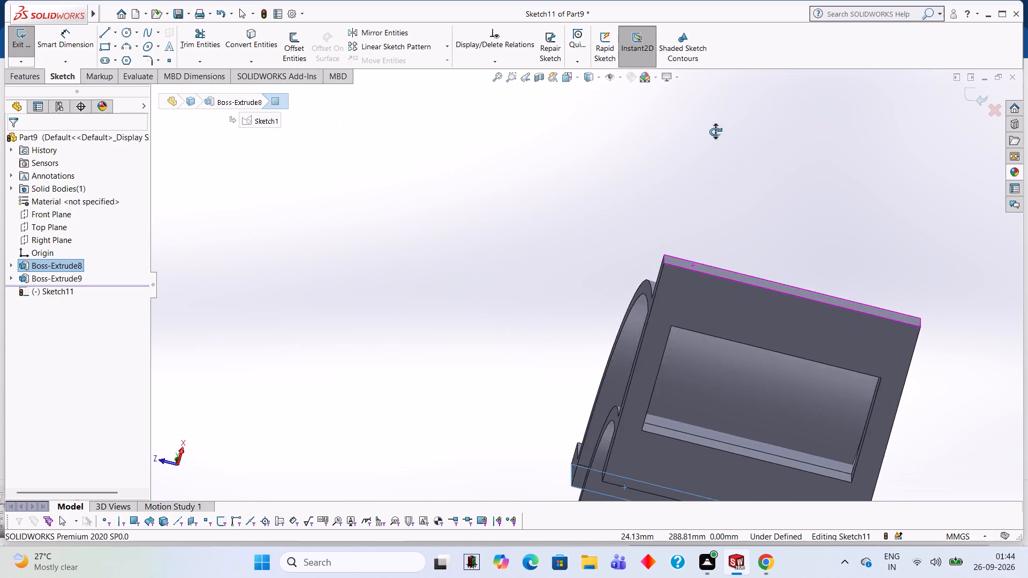
{"action": "middle_click_drag", "start_coordinate": [715, 132], "coordinate": [727, 148]}
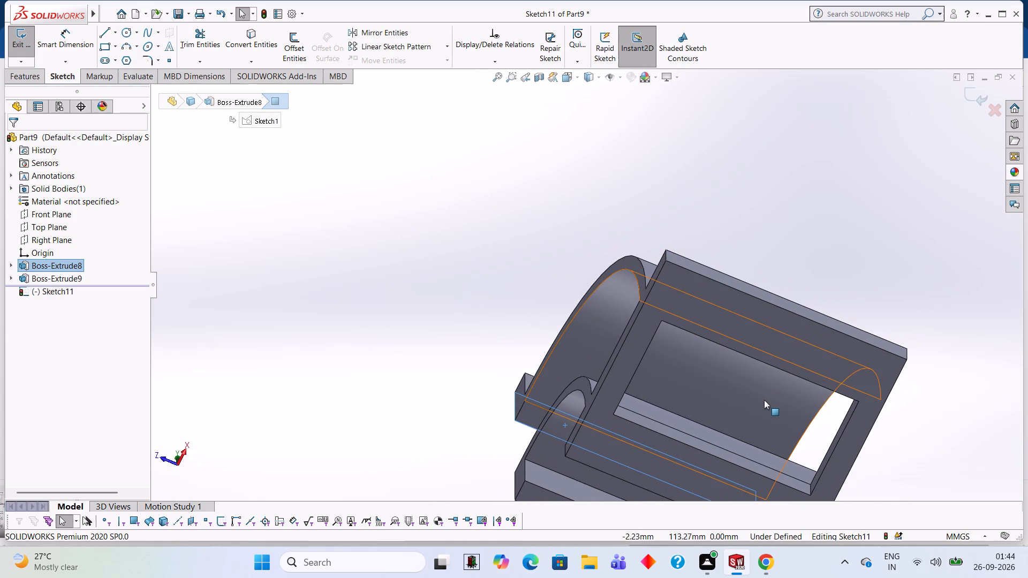
{"action": "middle_click_drag", "start_coordinate": [754, 208], "coordinate": [841, 255]}
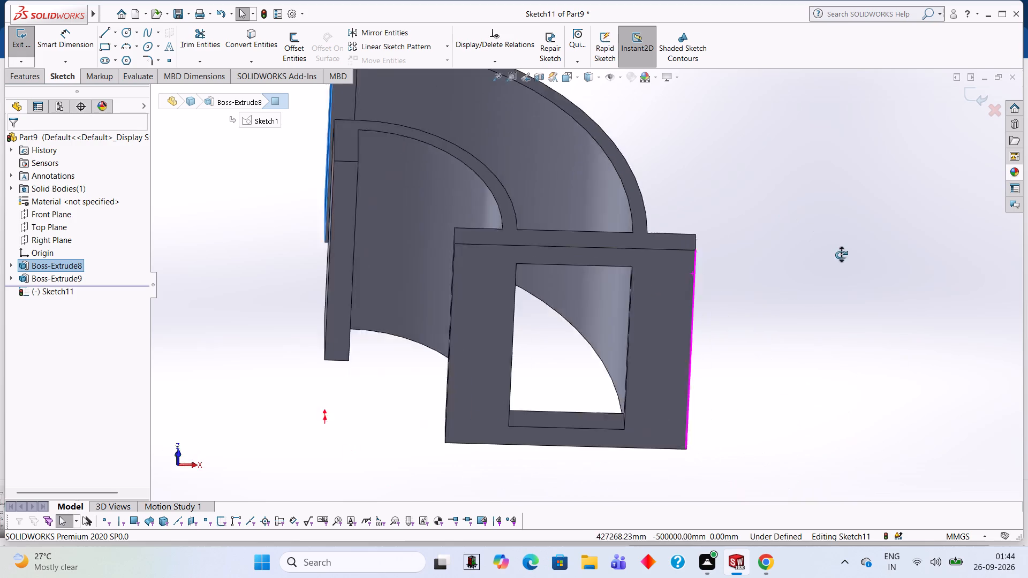
{"action": "middle_click_drag", "start_coordinate": [841, 255], "coordinate": [857, 273]}
{"action": "middle_click_drag", "start_coordinate": [787, 186], "coordinate": [797, 362]}
{"action": "middle_click_drag", "start_coordinate": [749, 180], "coordinate": [784, 220]}
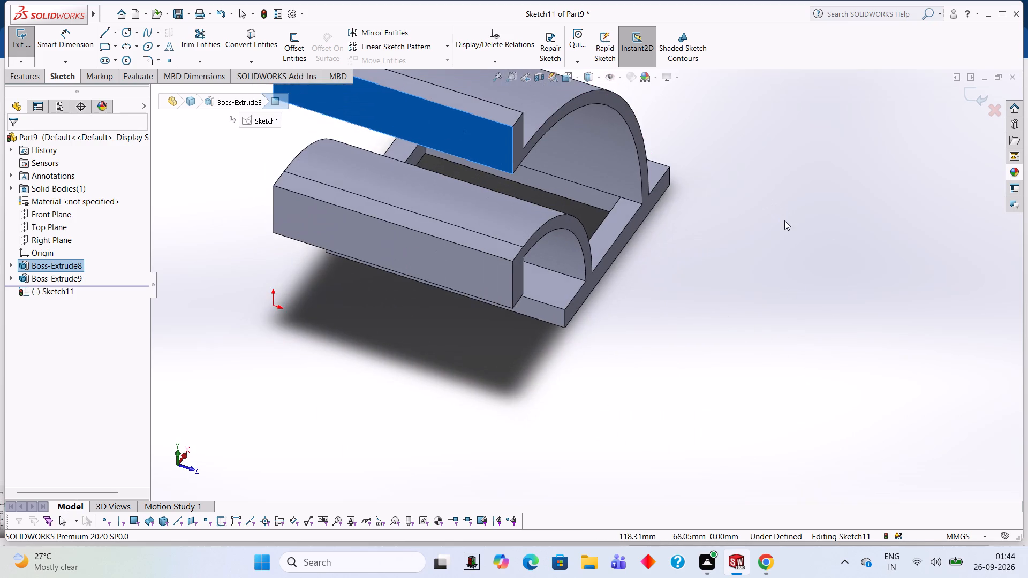
{"action": "scroll", "coordinate": [783, 218], "scroll_direction": "up", "scroll_amount": 1}
{"action": "middle_click_drag", "start_coordinate": [776, 208], "coordinate": [776, 166]}
{"action": "scroll", "coordinate": [778, 219], "scroll_direction": "up", "scroll_amount": 1}
{"action": "middle_click_drag", "start_coordinate": [778, 219], "coordinate": [803, 189]}
{"action": "scroll", "coordinate": [801, 187], "scroll_direction": "up", "scroll_amount": 3}
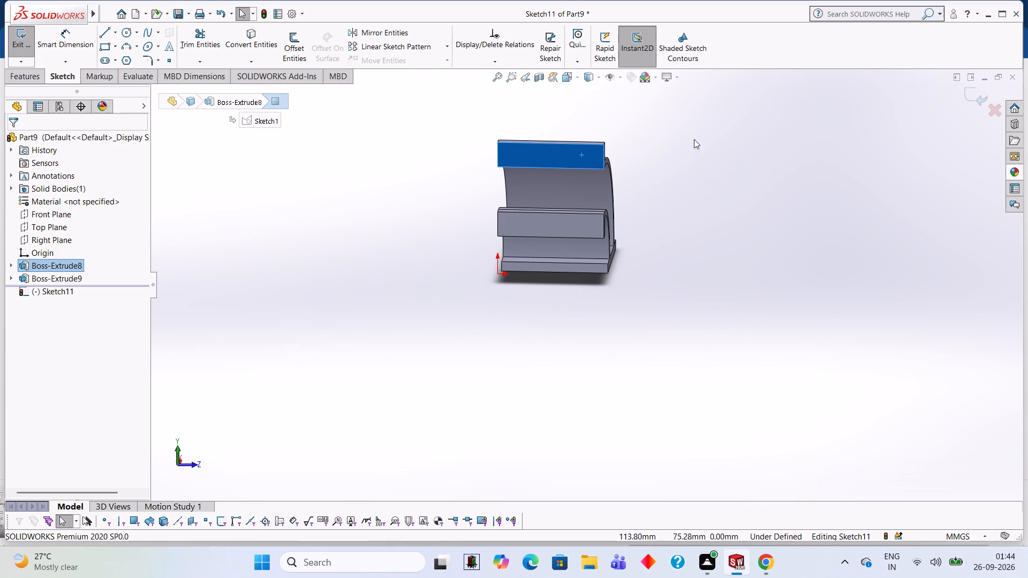
{"action": "scroll", "coordinate": [602, 167], "scroll_direction": "down", "scroll_amount": 5}
{"action": "middle_click_drag", "start_coordinate": [525, 202], "coordinate": [523, 184]}
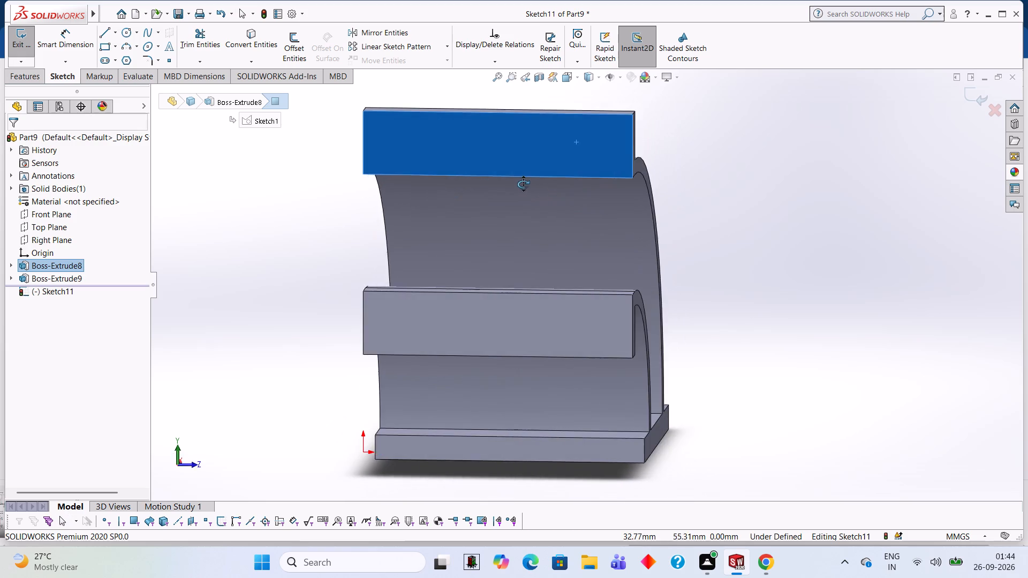
{"action": "middle_click_drag", "start_coordinate": [523, 184], "coordinate": [530, 173]}
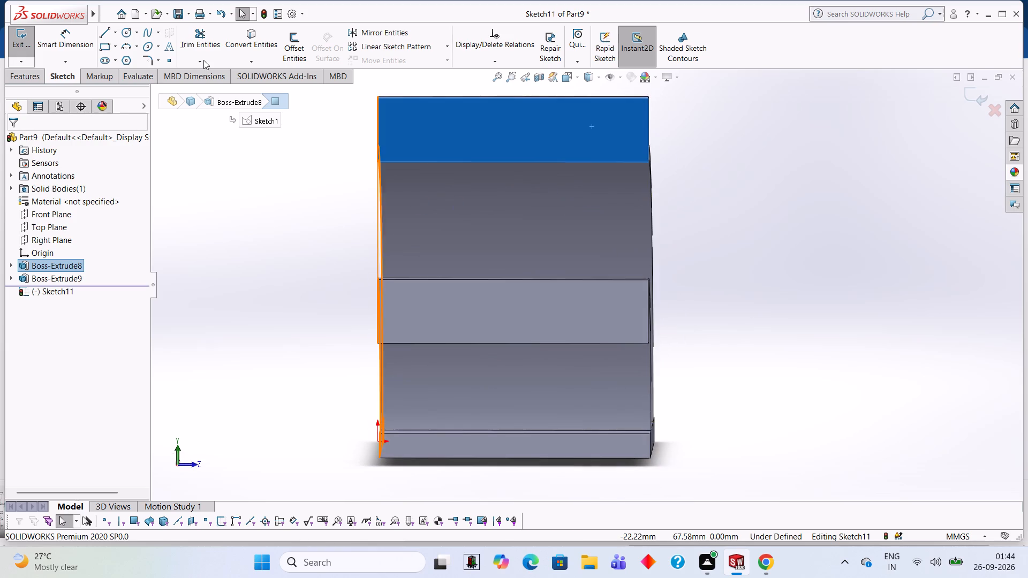
Draw a closed 5 × 24 mm rectangle of lines across the gap between the two flanges, flush with one side edge.
{"action": "left_click", "coordinate": [107, 29]}
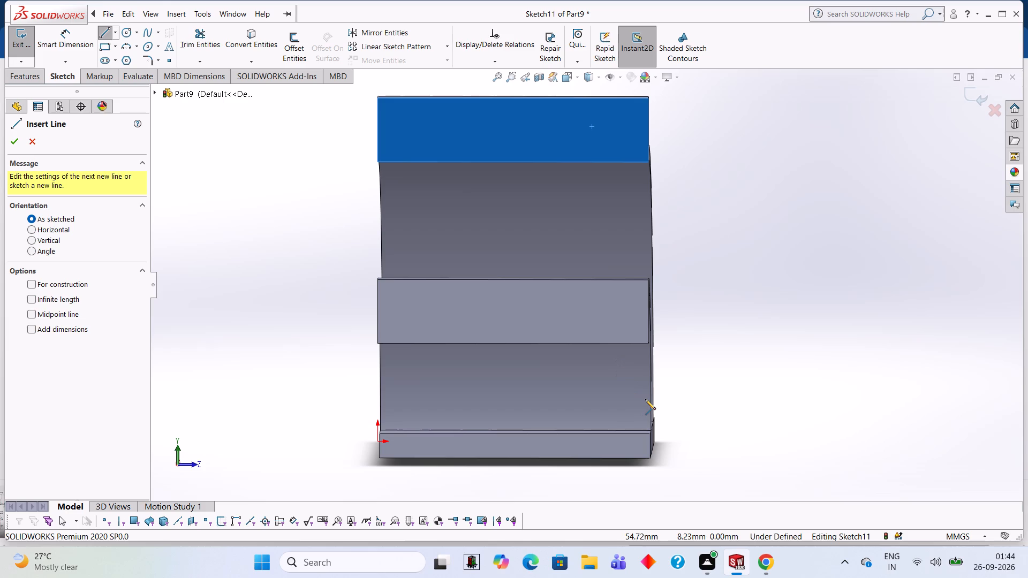
{"action": "left_click", "coordinate": [646, 163]}
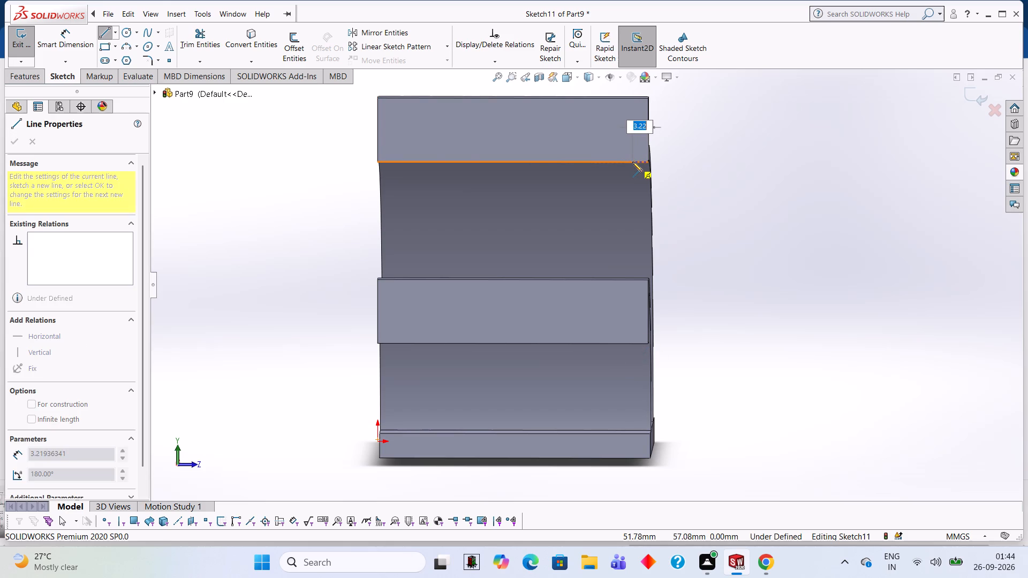
{"action": "key", "text": "5"}
{"action": "key", "text": "Return"}
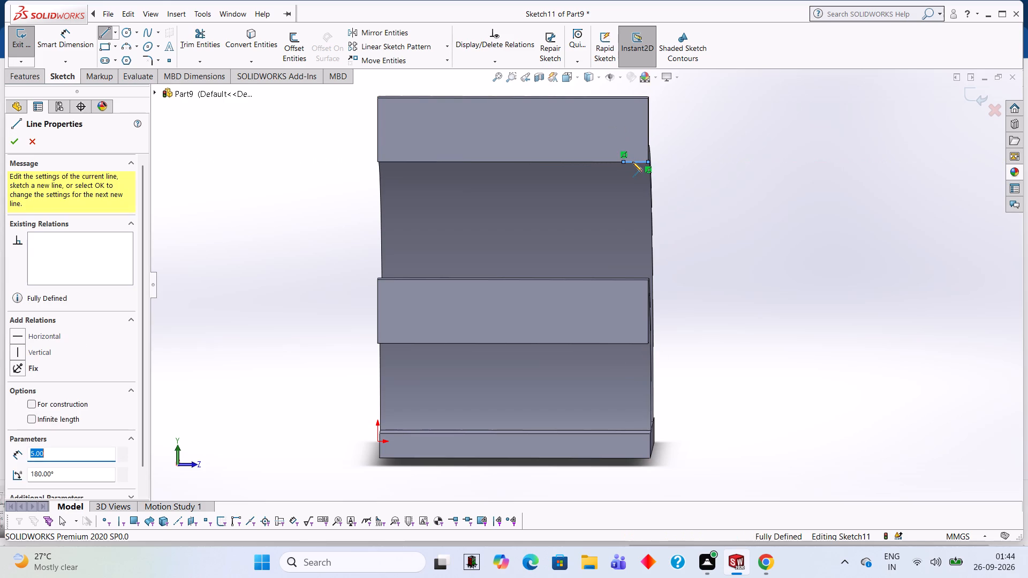
{"action": "left_click", "coordinate": [623, 279]}
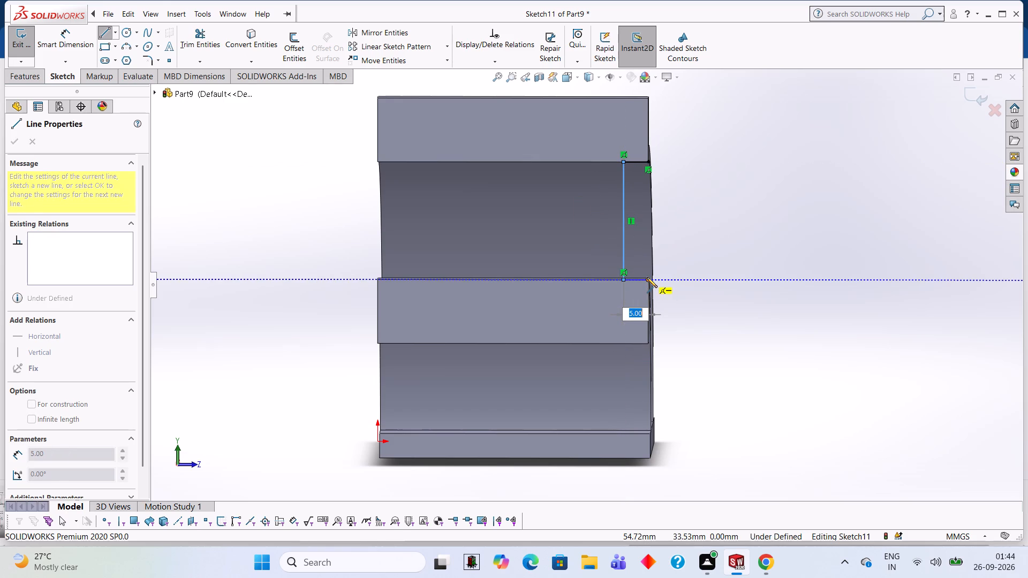
{"action": "left_click", "coordinate": [648, 278]}
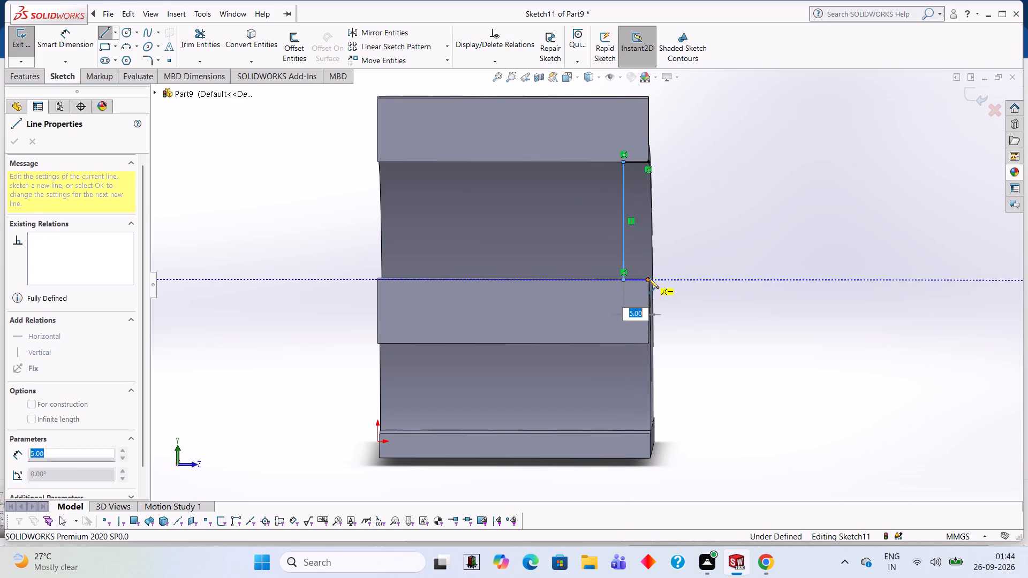
{"action": "left_click", "coordinate": [648, 162]}
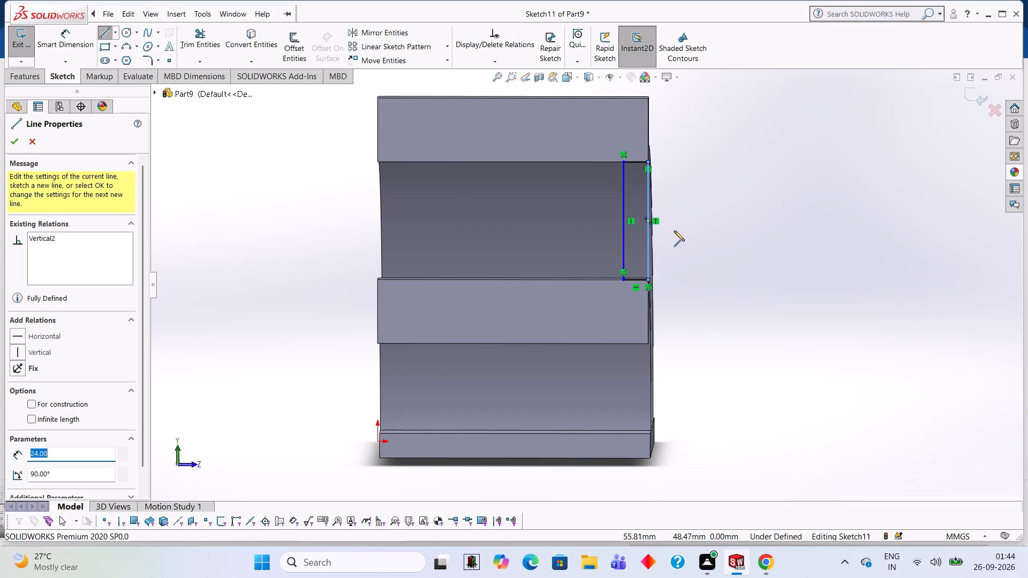
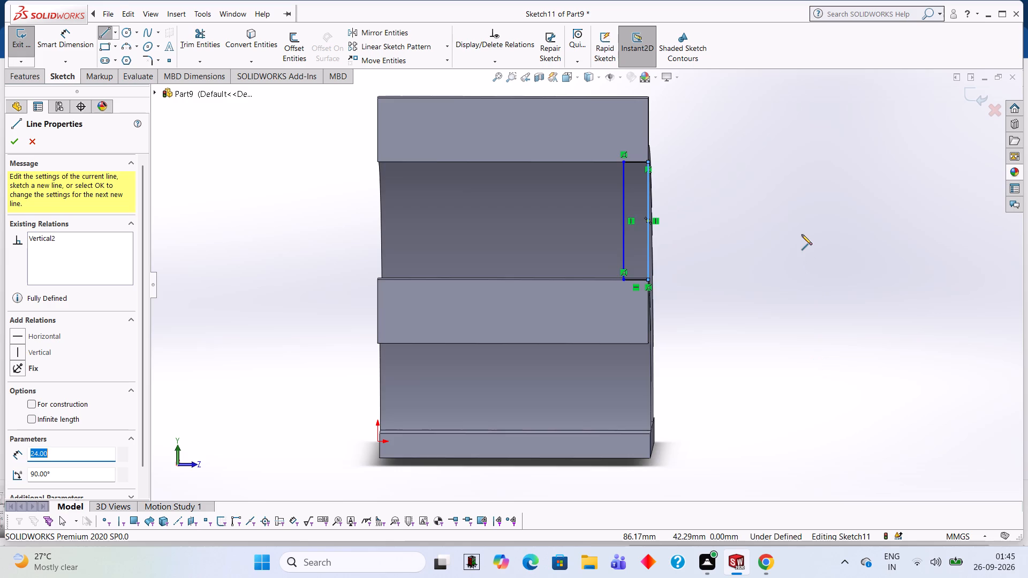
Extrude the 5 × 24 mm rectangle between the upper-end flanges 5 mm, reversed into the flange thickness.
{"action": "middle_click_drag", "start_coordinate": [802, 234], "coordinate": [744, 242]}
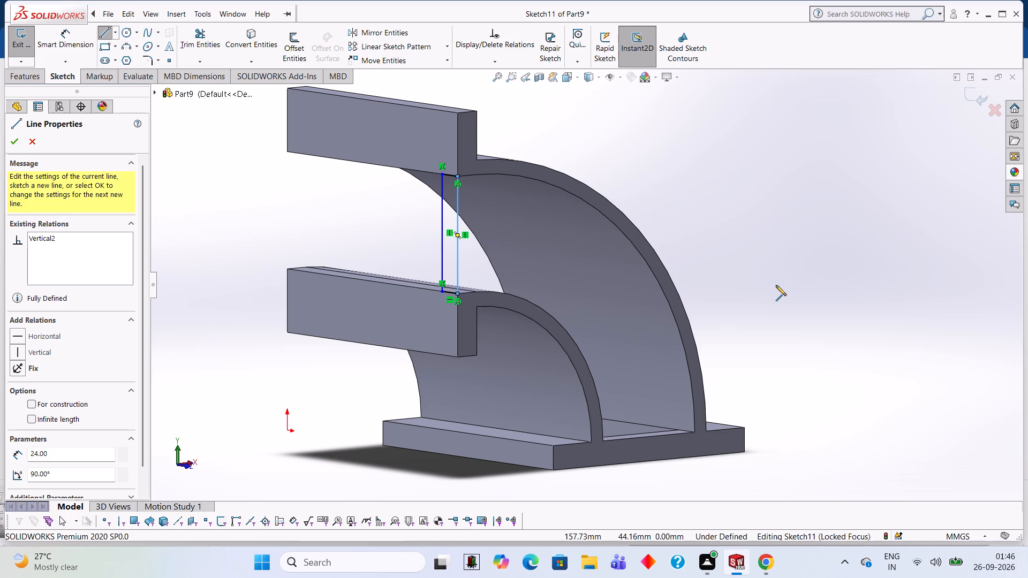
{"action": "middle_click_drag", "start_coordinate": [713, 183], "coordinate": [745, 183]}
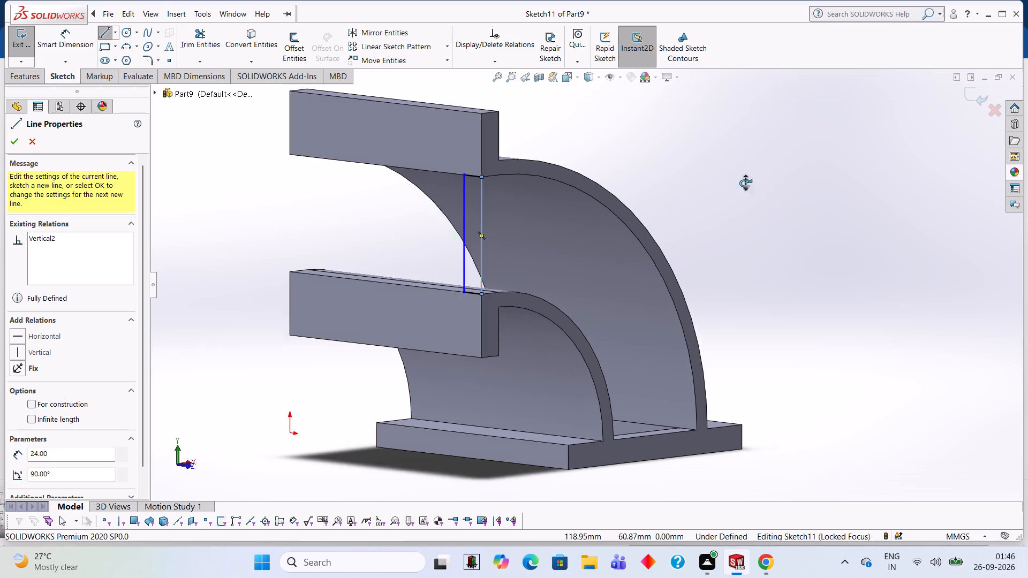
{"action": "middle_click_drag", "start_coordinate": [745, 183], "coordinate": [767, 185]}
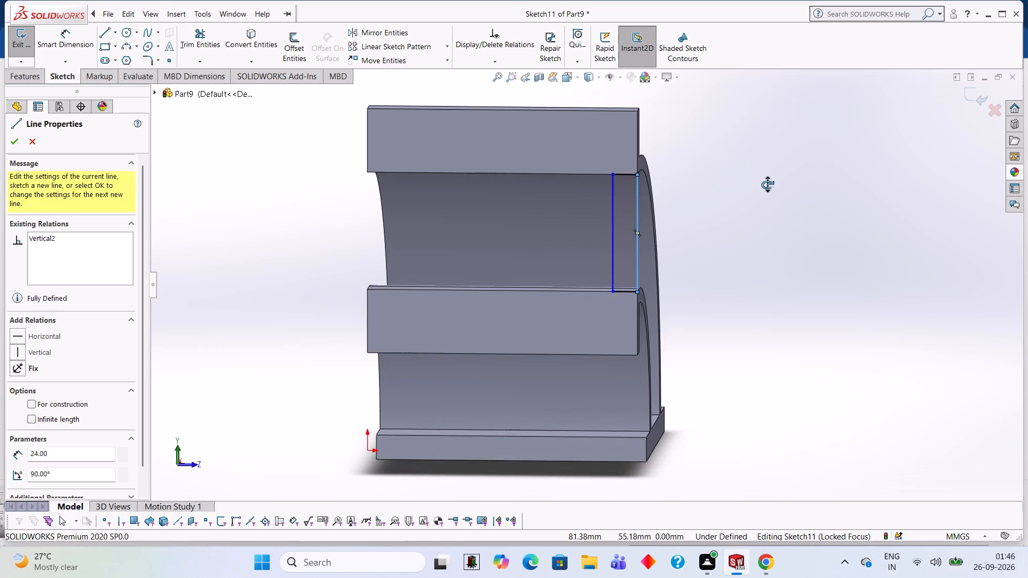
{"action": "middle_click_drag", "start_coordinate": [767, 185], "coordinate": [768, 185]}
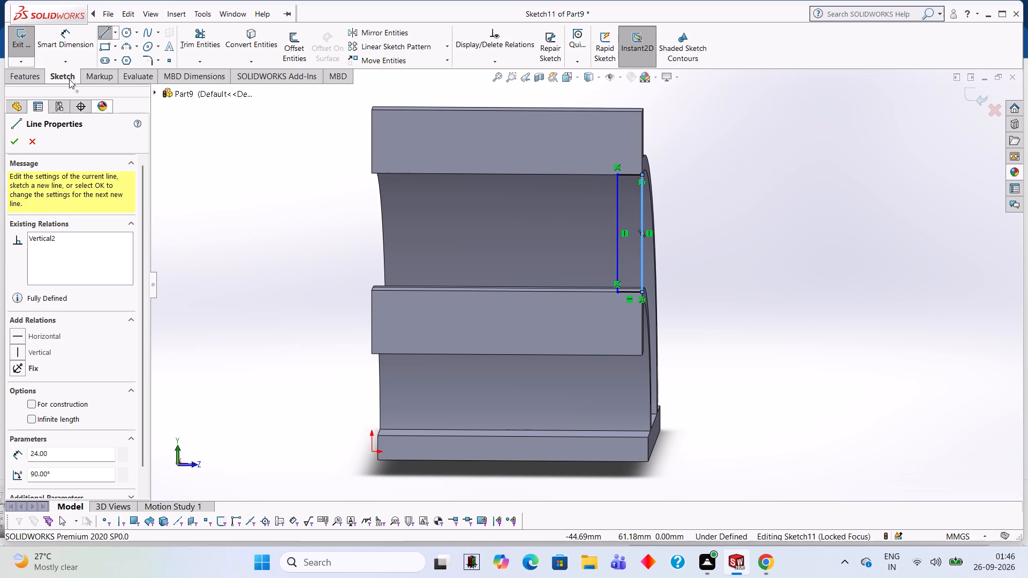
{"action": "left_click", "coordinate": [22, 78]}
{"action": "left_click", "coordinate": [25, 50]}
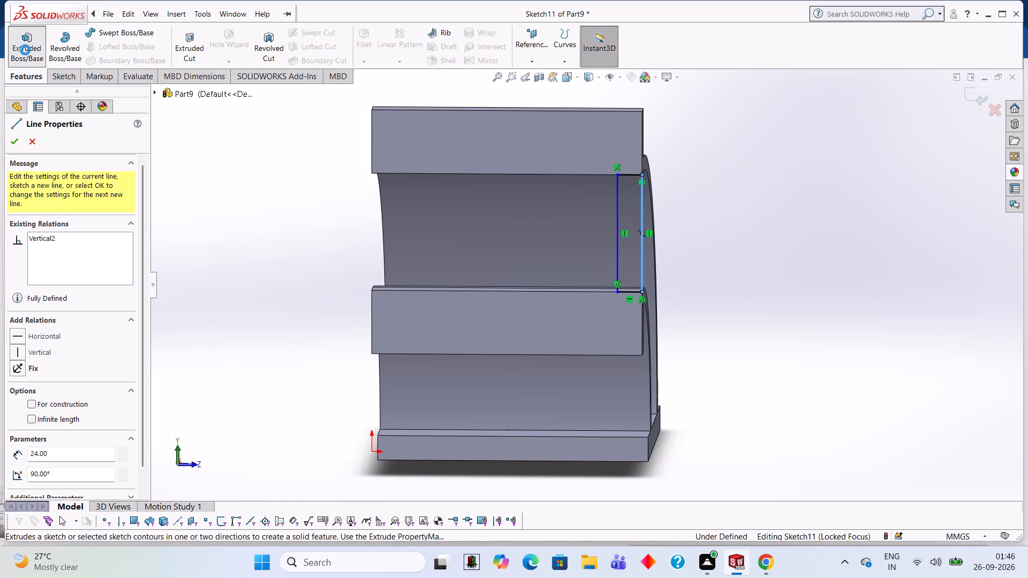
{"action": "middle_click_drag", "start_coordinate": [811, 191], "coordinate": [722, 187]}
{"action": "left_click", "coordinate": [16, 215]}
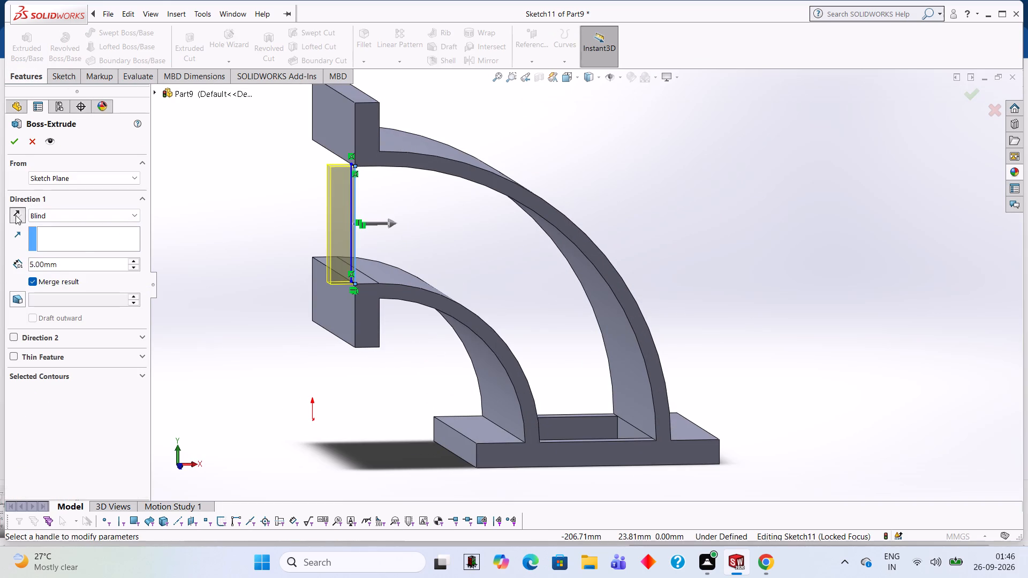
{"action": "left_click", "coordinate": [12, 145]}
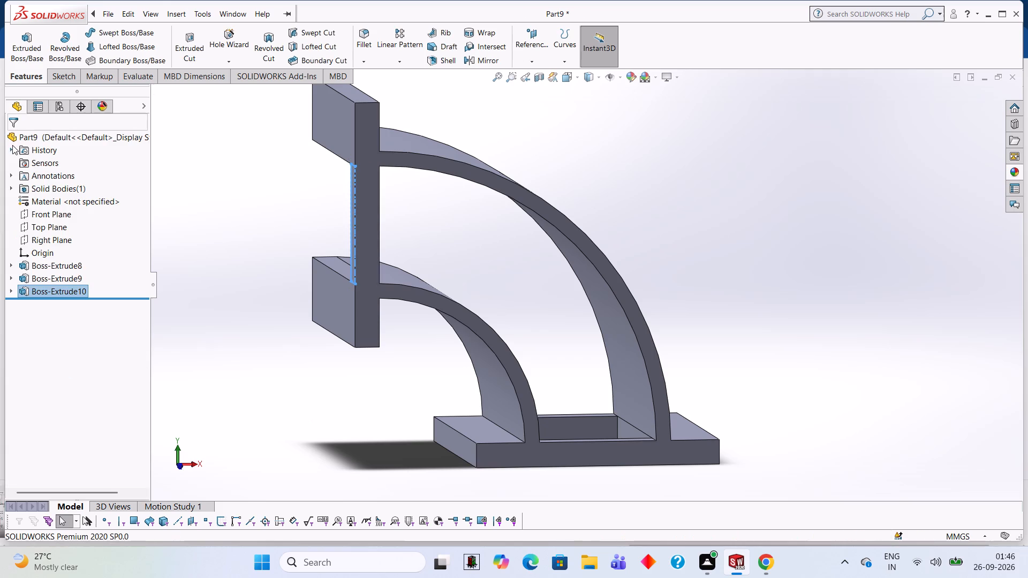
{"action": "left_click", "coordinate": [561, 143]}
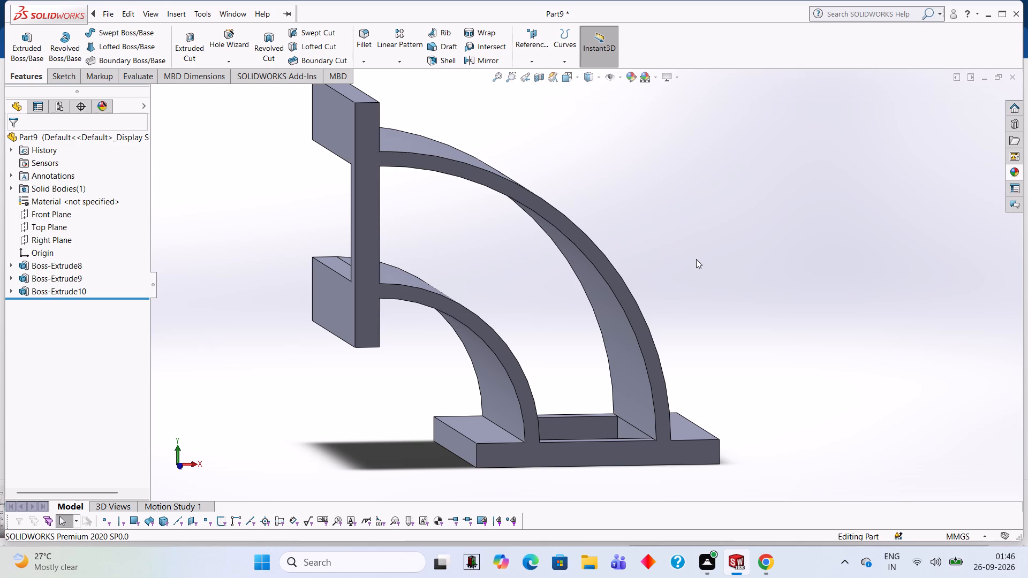
Undo the upper-end strip and its sketch, plus the lower bridging extrusion, back to editing the lower strip sketch.
{"action": "key", "text": "ctrl+z"}
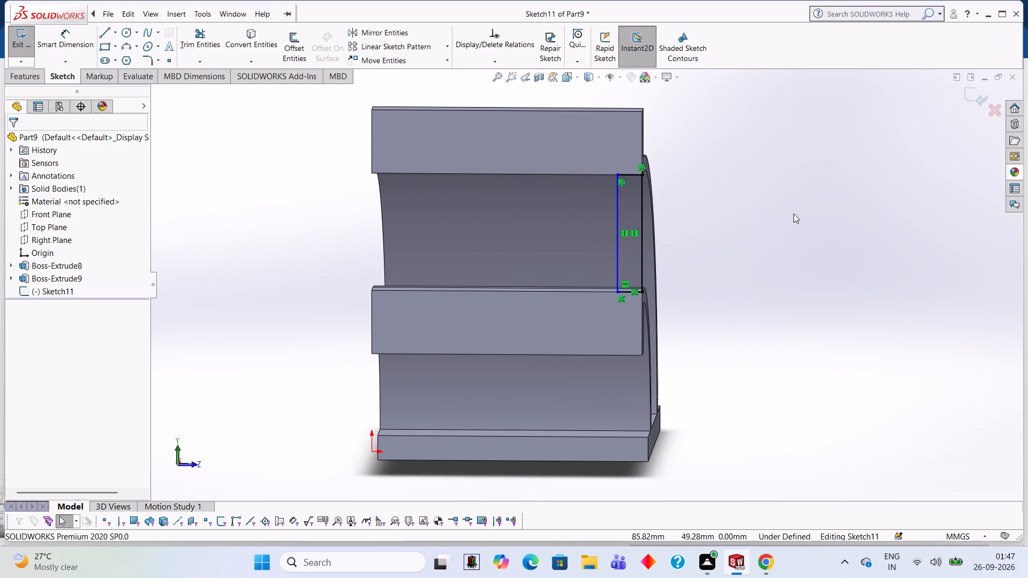
{"action": "key", "text": "ctrl+z"}
{"action": "key", "text": "ctrl+z"}
{"action": "key", "text": "ctrl+z"}
{"action": "key", "text": "ctrl+z"}
{"action": "key", "text": "ctrl+z"}
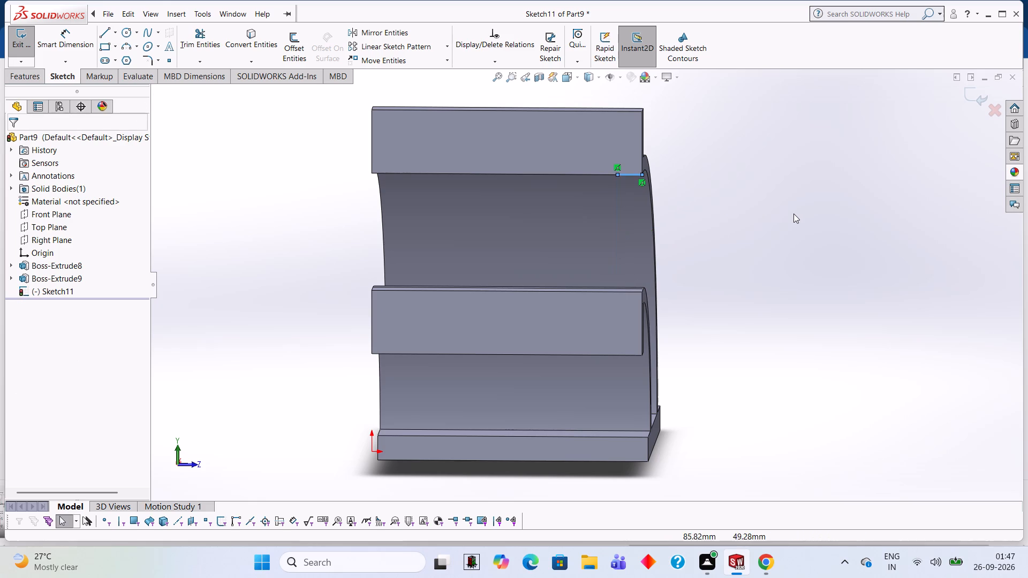
{"action": "key", "text": "ctrl+z"}
{"action": "key", "text": "ctrl+z"}
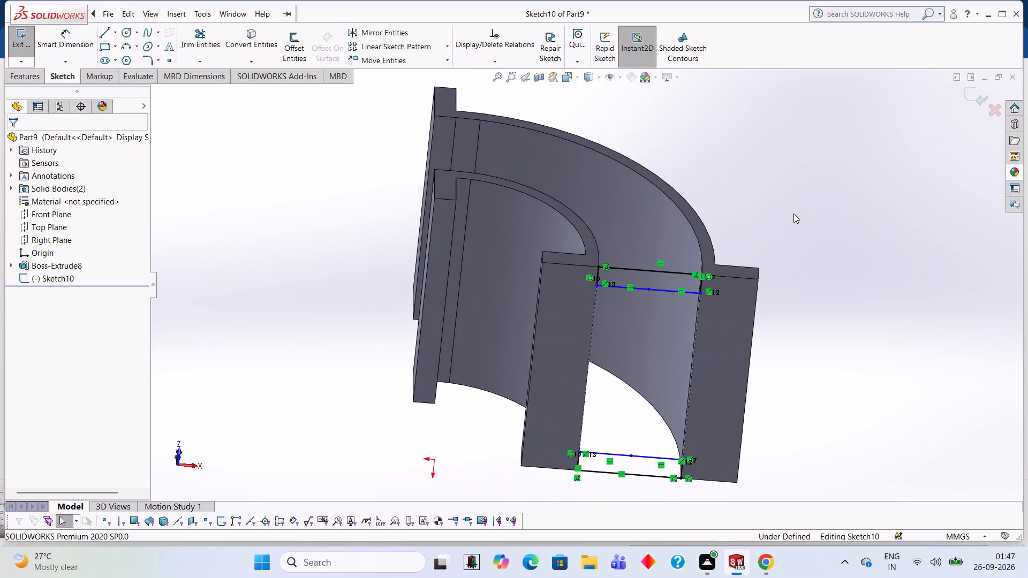
Trim the inner lines and short side lines of both 5 mm strips, keeping only the two outer lines across the lower flange gap.
{"action": "left_click", "coordinate": [213, 34]}
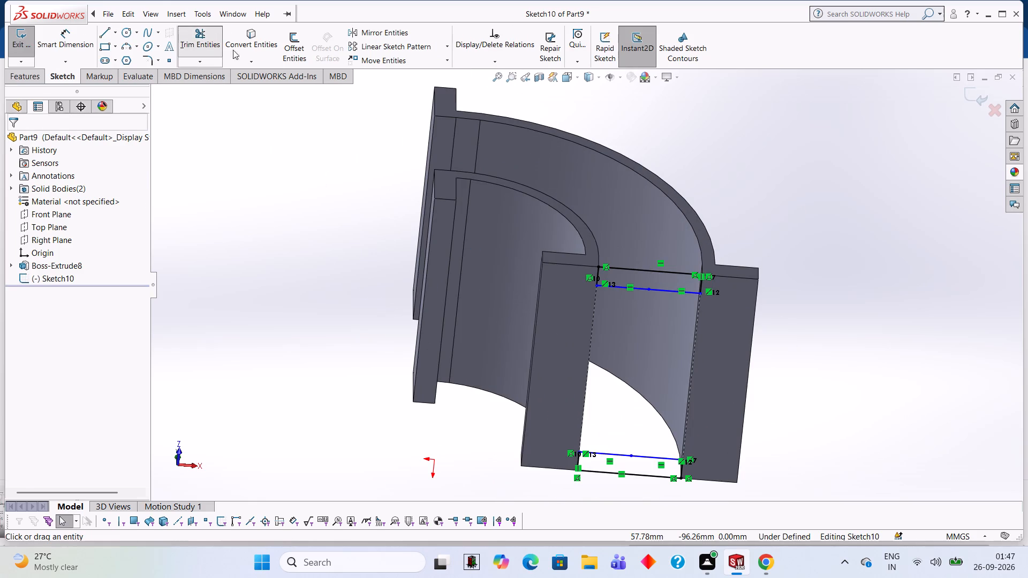
{"action": "left_click", "coordinate": [661, 289]}
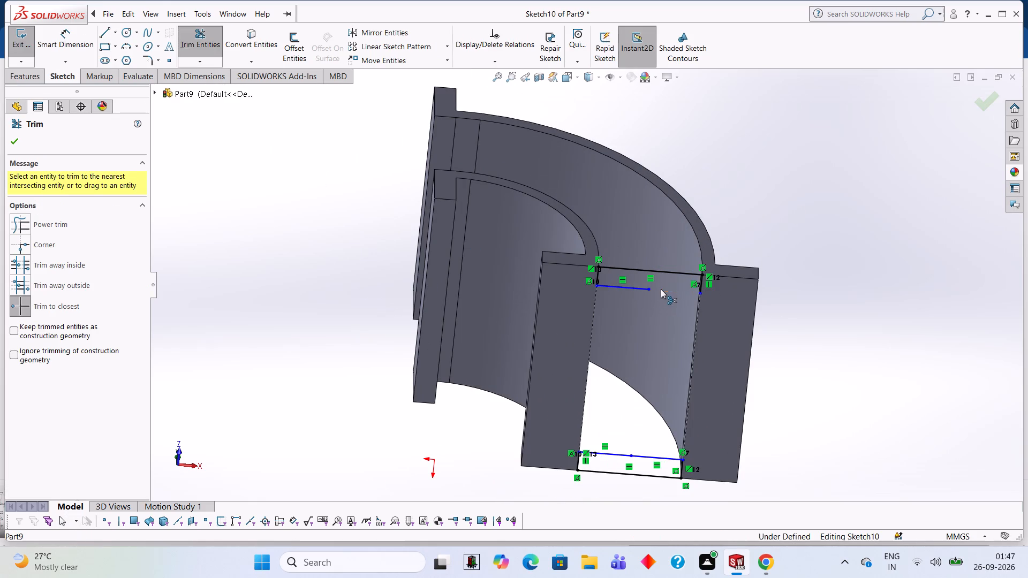
{"action": "left_click", "coordinate": [640, 290]}
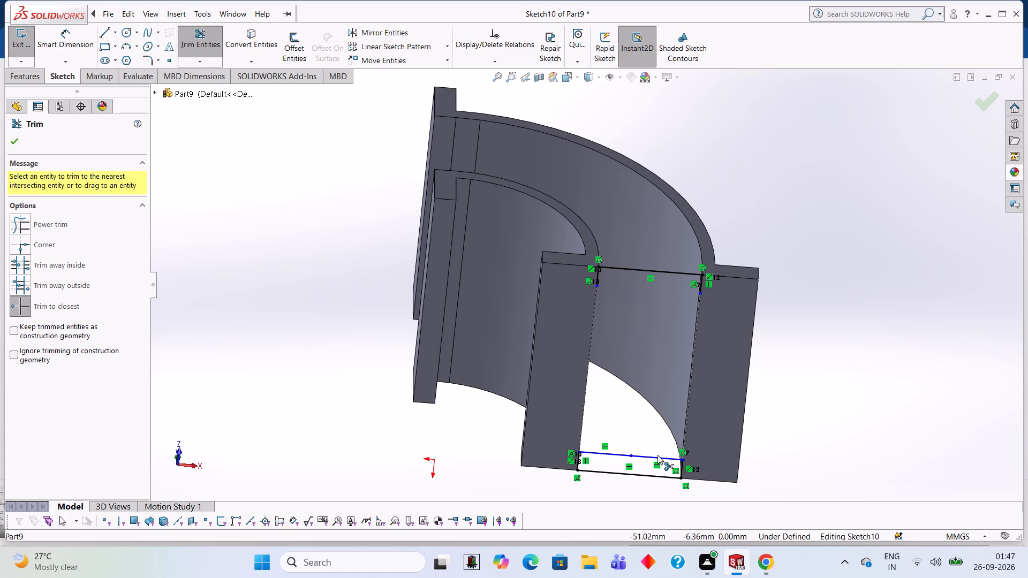
{"action": "left_click", "coordinate": [657, 456]}
{"action": "left_click", "coordinate": [618, 454]}
{"action": "left_click", "coordinate": [702, 286]}
{"action": "left_click", "coordinate": [597, 277]}
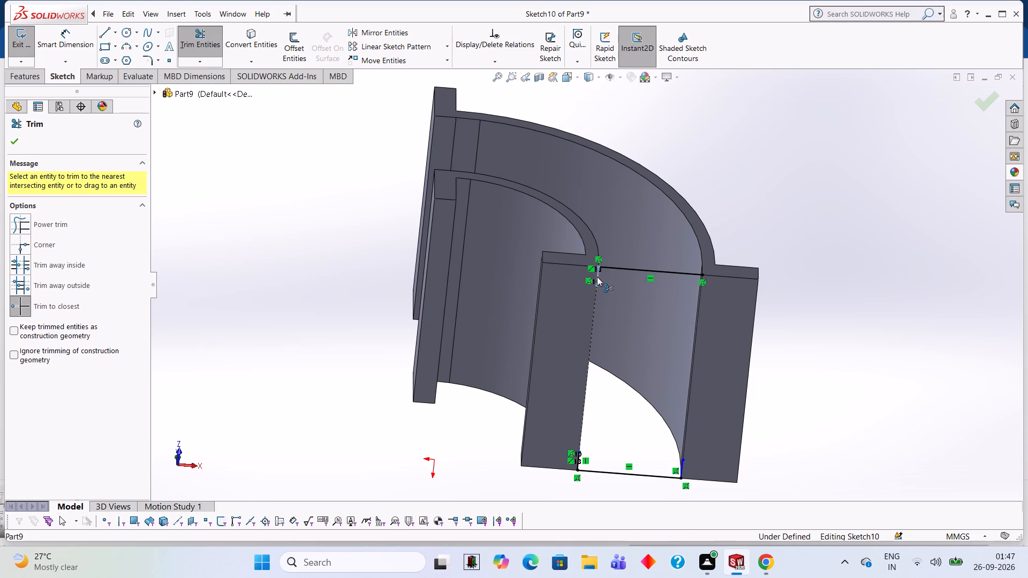
{"action": "left_click", "coordinate": [578, 460]}
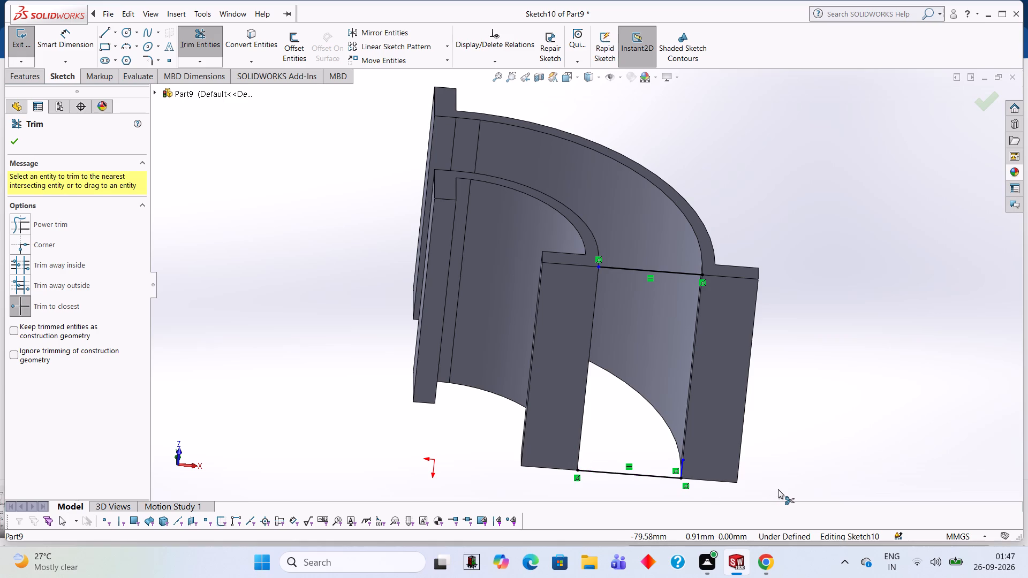
{"action": "left_click", "coordinate": [682, 467]}
Draw a closed 13 × 24 mm rectangle of lines across the lower flange gap, at the end farthest from the origin.
{"action": "middle_click_drag", "start_coordinate": [833, 232], "coordinate": [822, 195]}
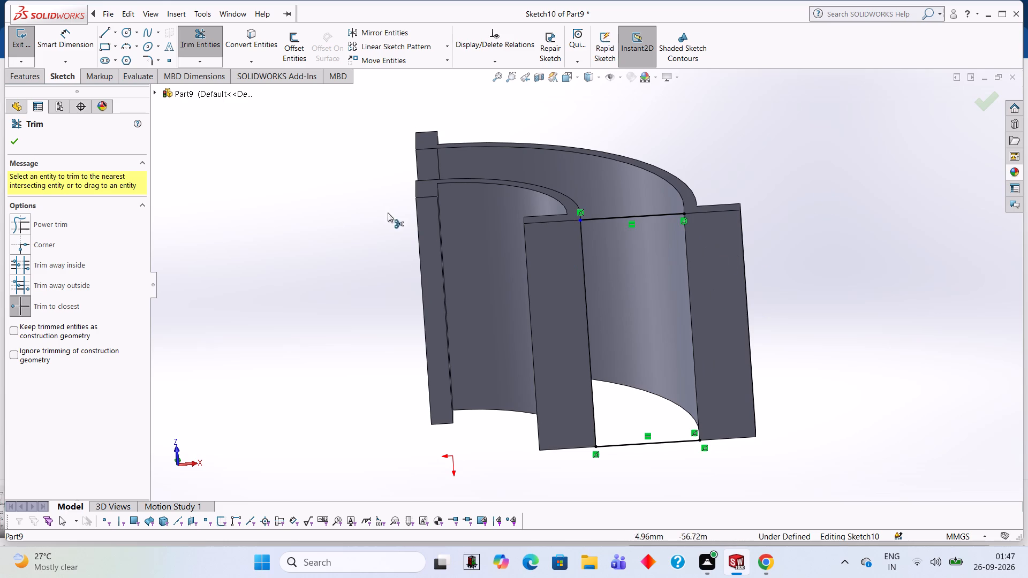
{"action": "left_click", "coordinate": [108, 35]}
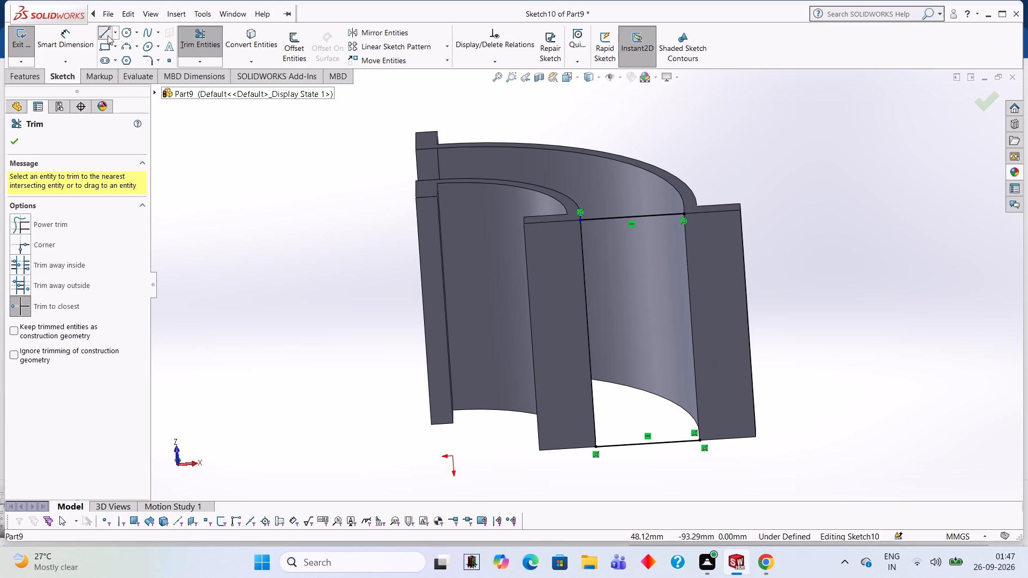
{"action": "left_click", "coordinate": [579, 221]}
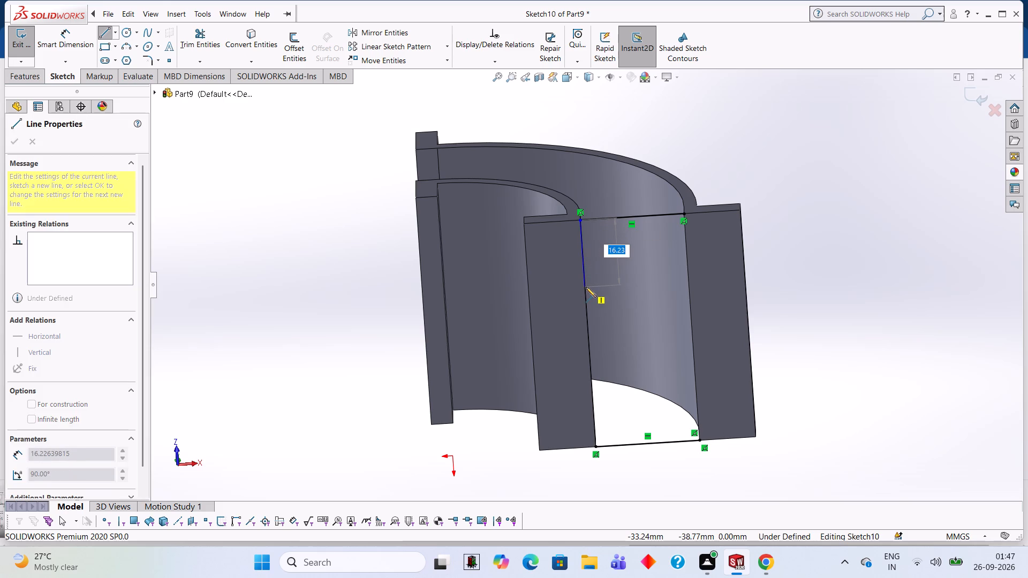
{"action": "type", "text": "13"}
{"action": "key", "text": "Return"}
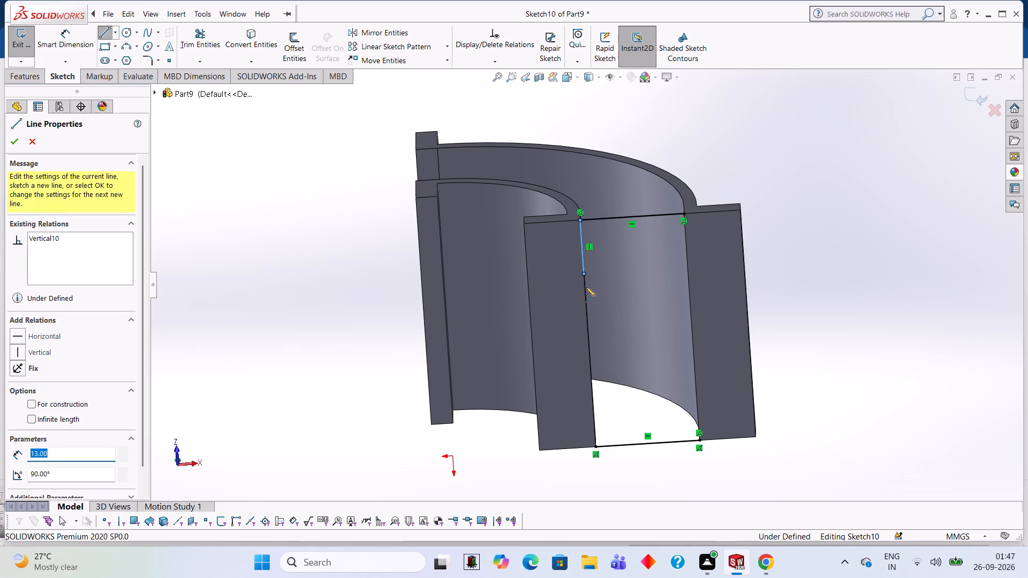
{"action": "left_click", "coordinate": [687, 267]}
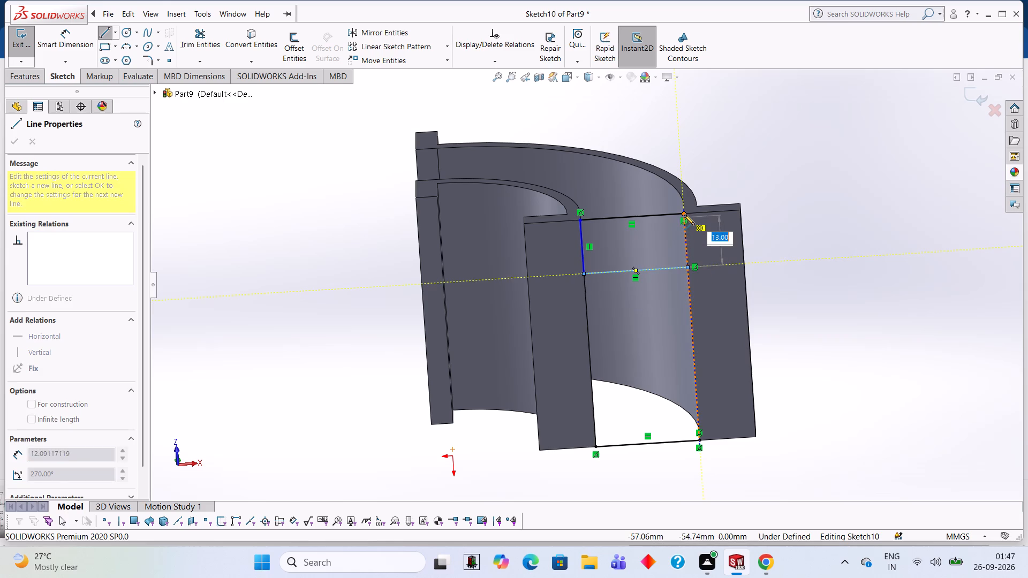
{"action": "left_click", "coordinate": [684, 214]}
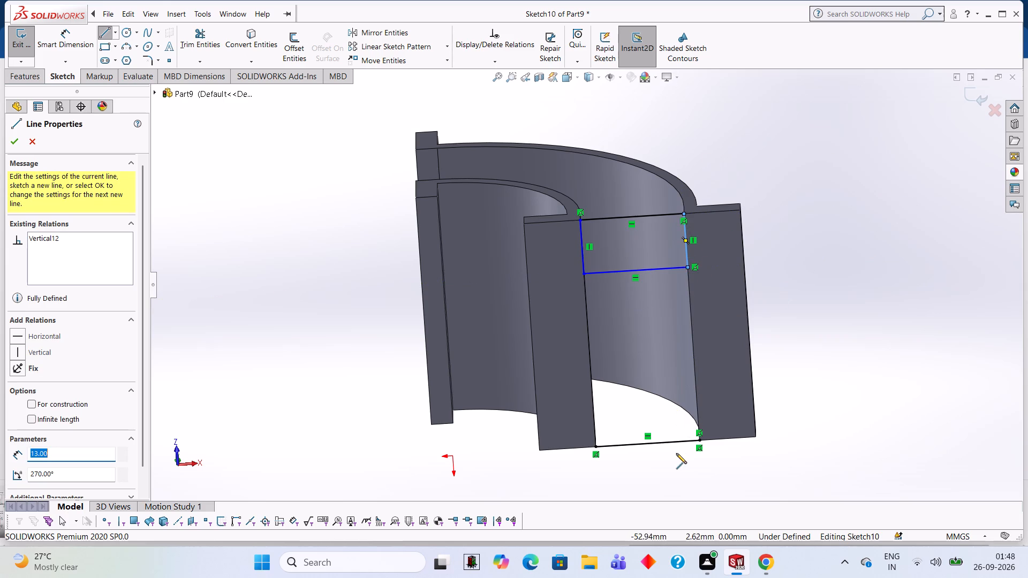
Draw a second closed 13 × 24 mm rectangle of lines across the lower flange gap, at the end nearest the origin.
{"action": "left_click", "coordinate": [594, 447]}
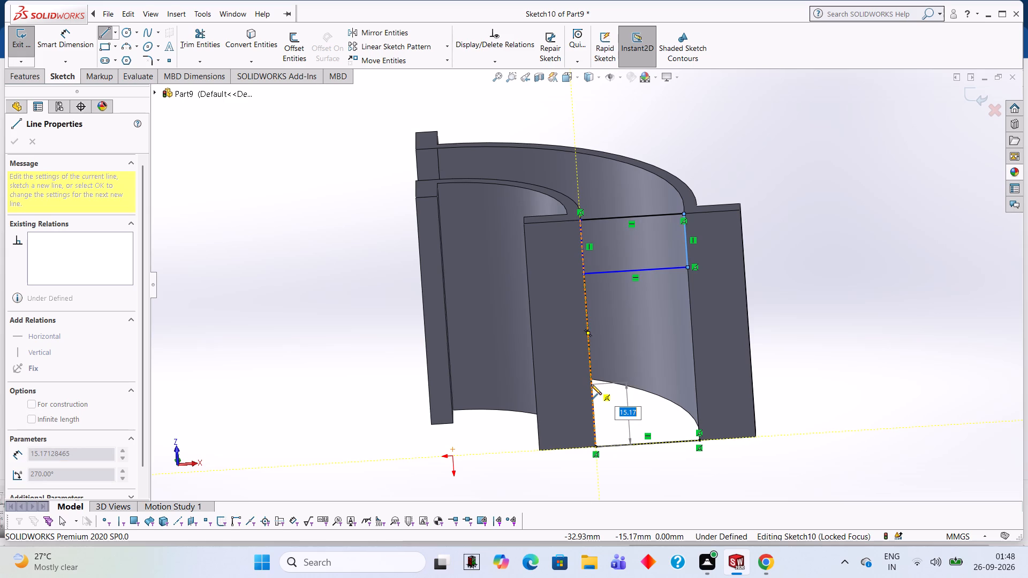
{"action": "type", "text": "13"}
{"action": "key", "text": "Return"}
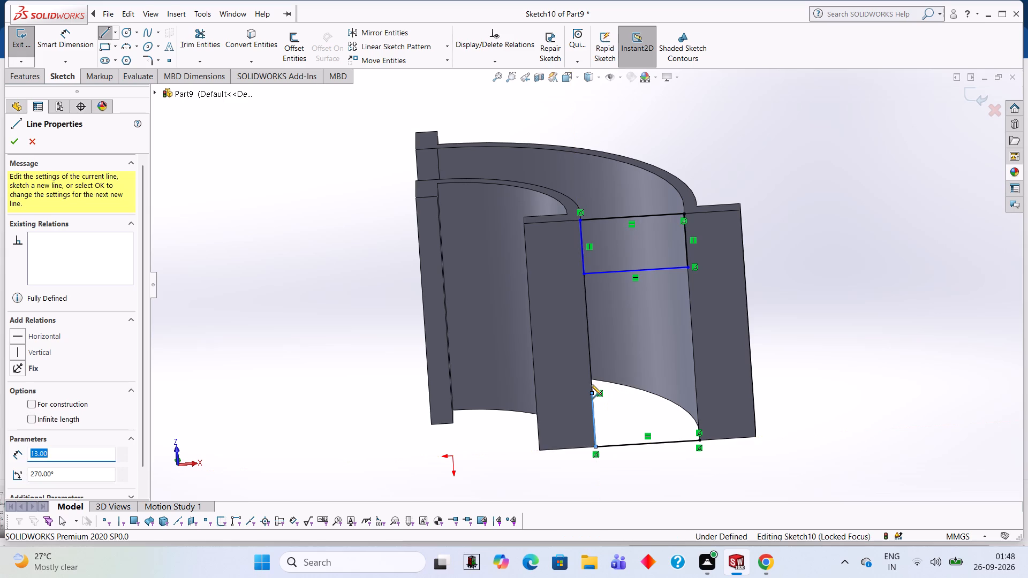
{"action": "left_click", "coordinate": [696, 385]}
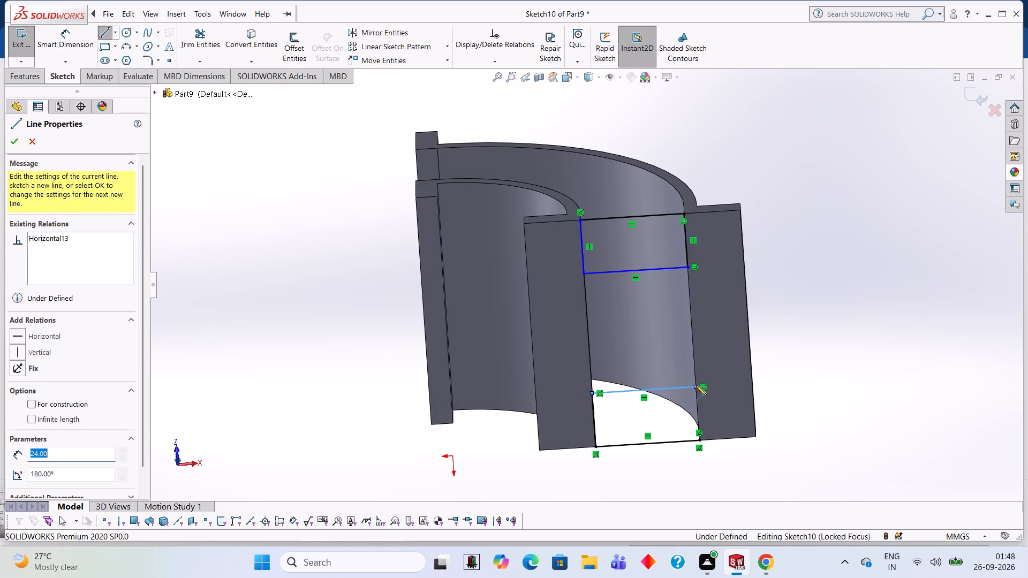
{"action": "left_click", "coordinate": [699, 440]}
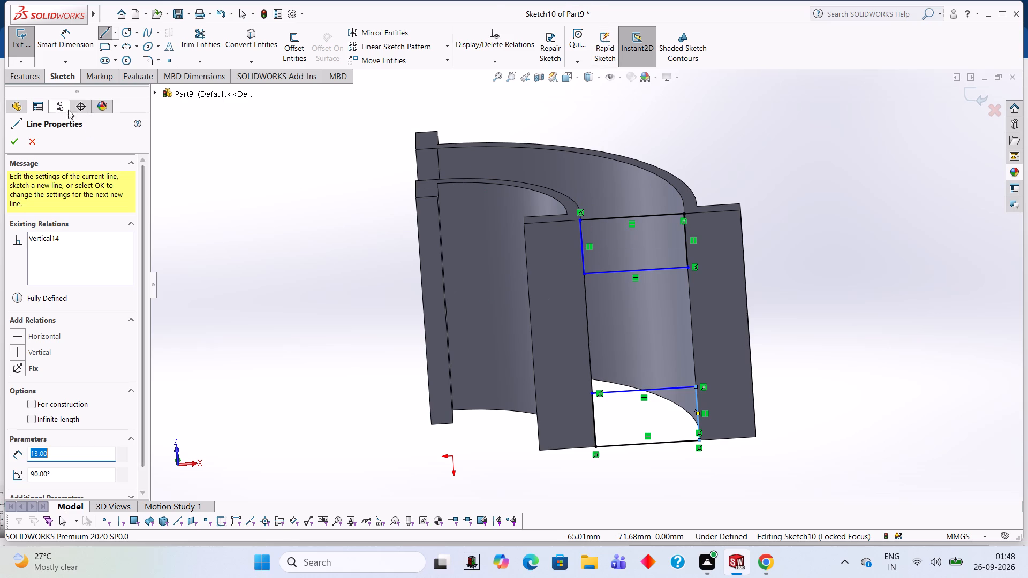
Extrude both 13 × 24 mm rectangles 5 mm, reversed upward into the lower flange thickness and merged with the walls.
{"action": "left_click", "coordinate": [41, 73]}
{"action": "left_click", "coordinate": [29, 50]}
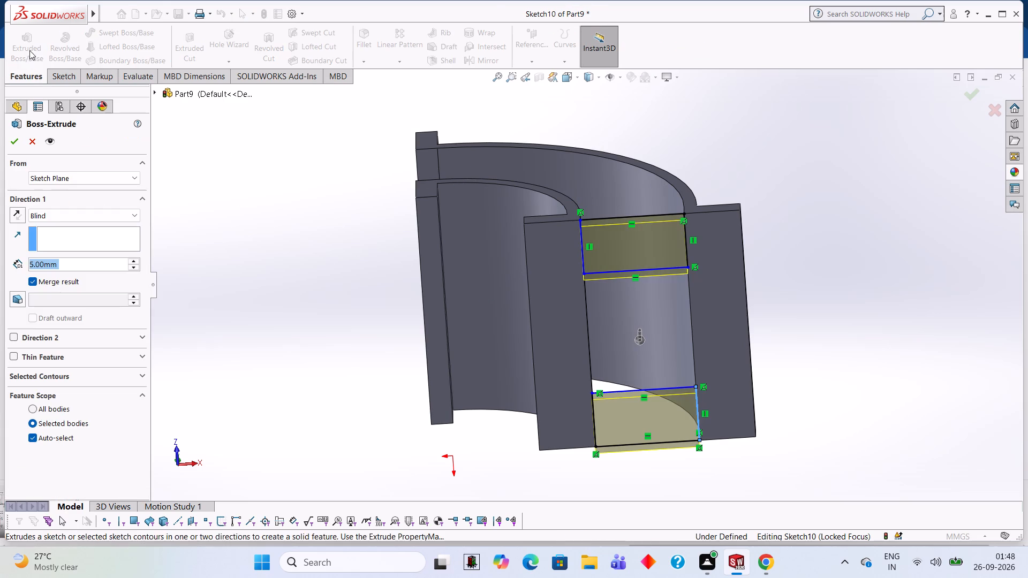
{"action": "middle_click_drag", "start_coordinate": [836, 170], "coordinate": [841, 368]}
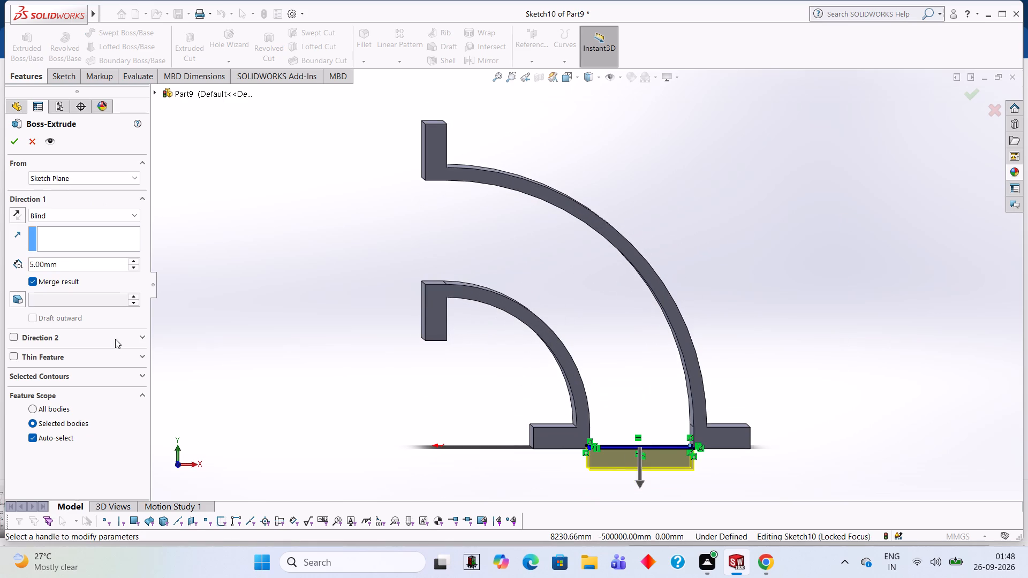
{"action": "left_click", "coordinate": [12, 211]}
{"action": "left_click", "coordinate": [16, 147]}
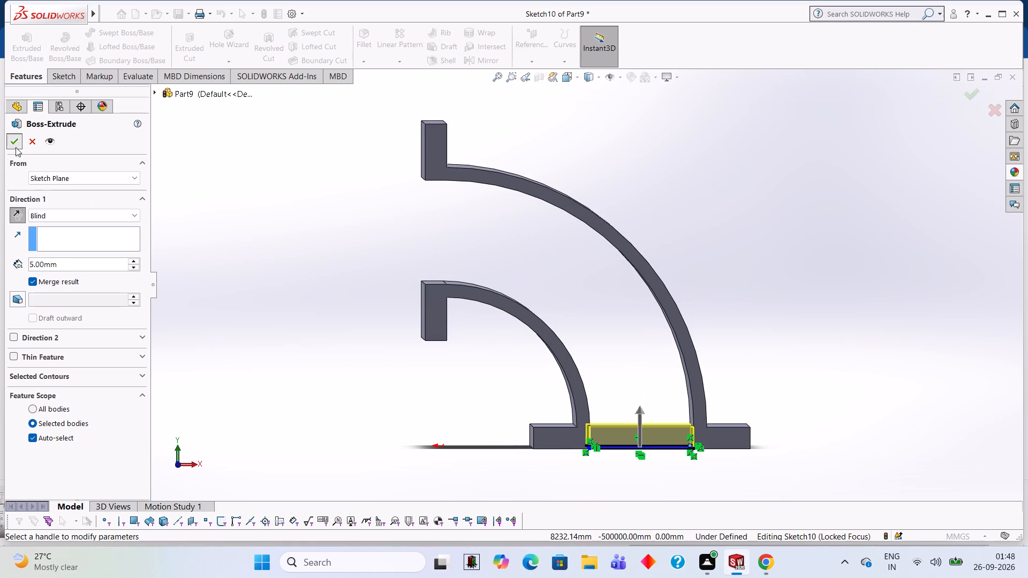
{"action": "left_click", "coordinate": [650, 199]}
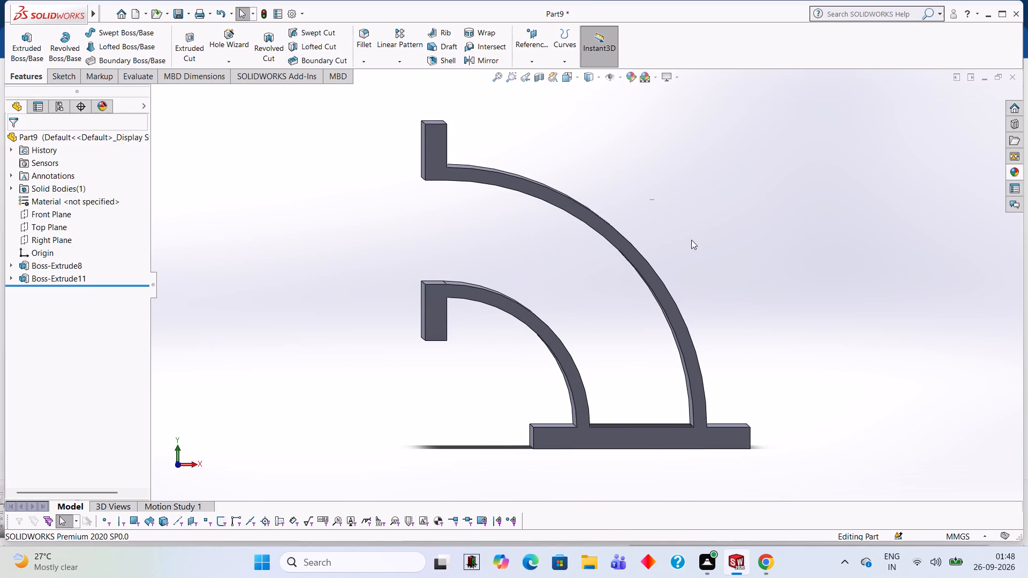
On the upright flange's outer face, sketch a closed 13 × 24 mm rectangle of lines across the gap, at the end farthest from the origin.
{"action": "middle_click_drag", "start_coordinate": [693, 257], "coordinate": [715, 174]}
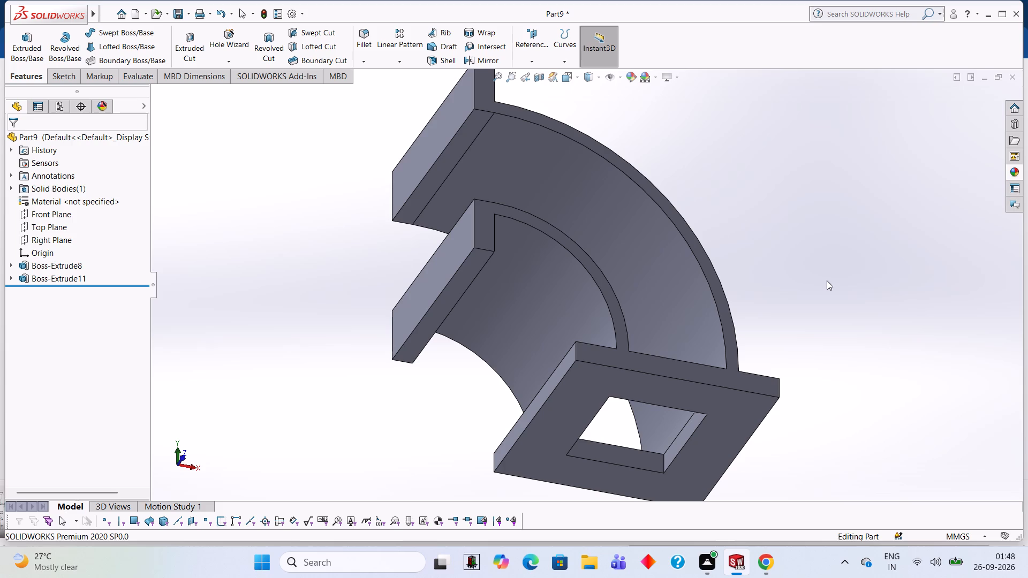
{"action": "middle_click_drag", "start_coordinate": [792, 172], "coordinate": [865, 277]}
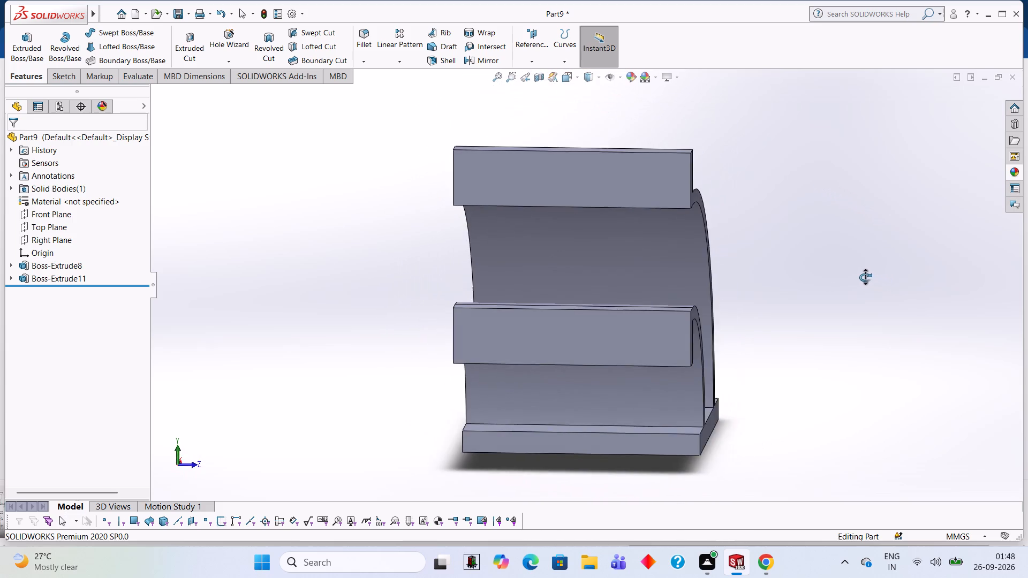
{"action": "middle_click_drag", "start_coordinate": [865, 277], "coordinate": [872, 282]}
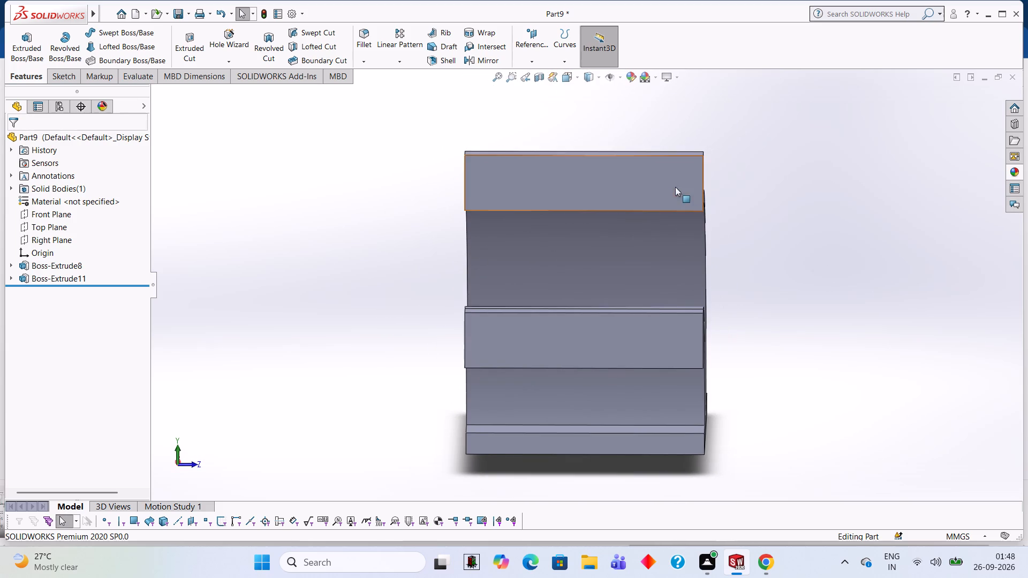
{"action": "left_click", "coordinate": [664, 181]}
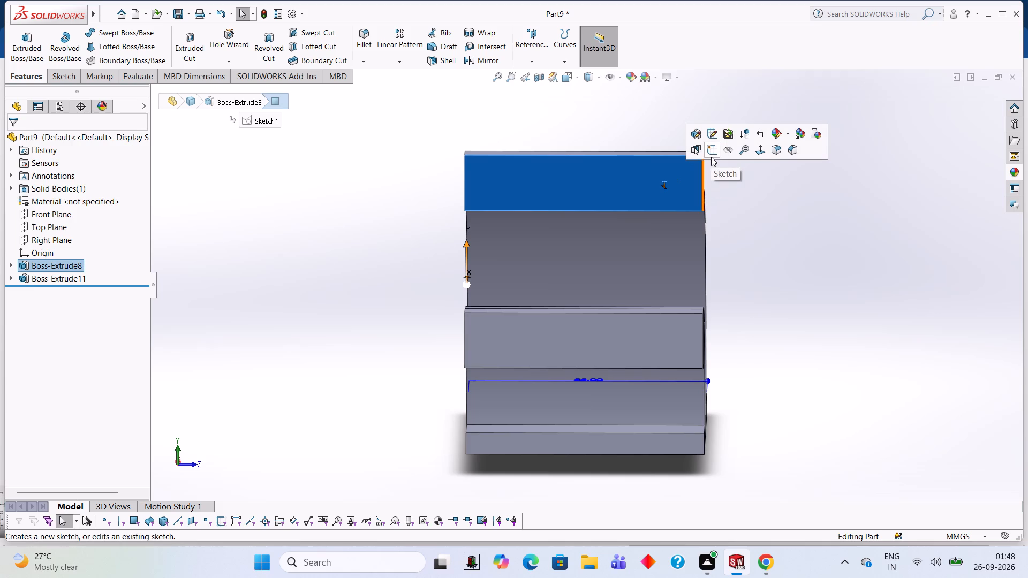
{"action": "left_click", "coordinate": [714, 147]}
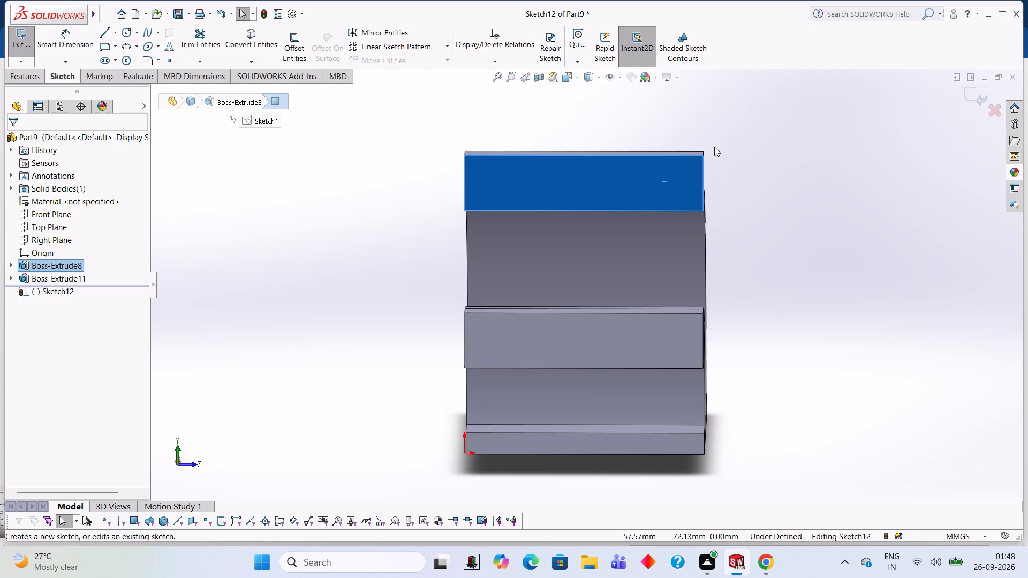
{"action": "key", "text": "ctrl+8"}
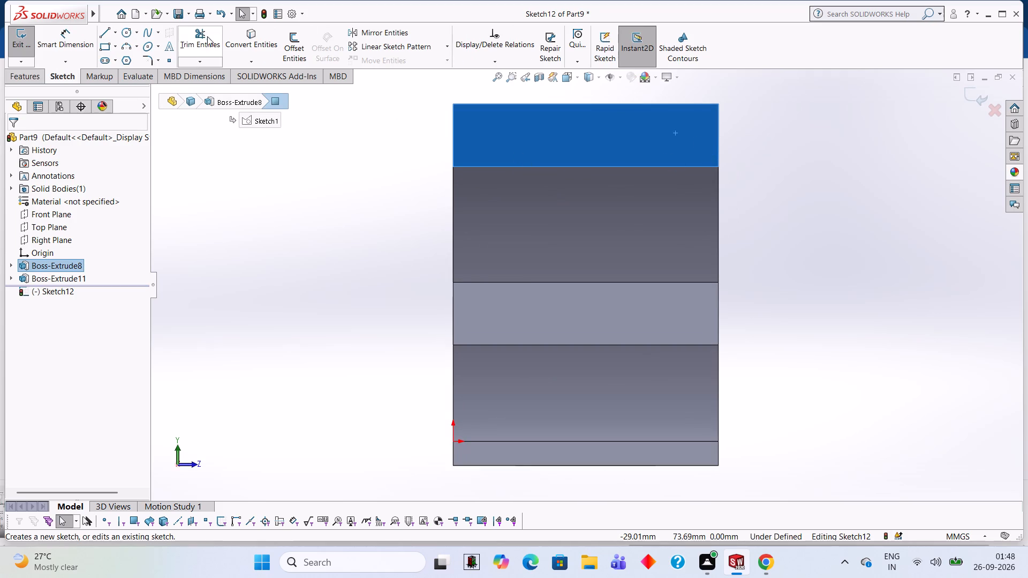
{"action": "left_click", "coordinate": [108, 28]}
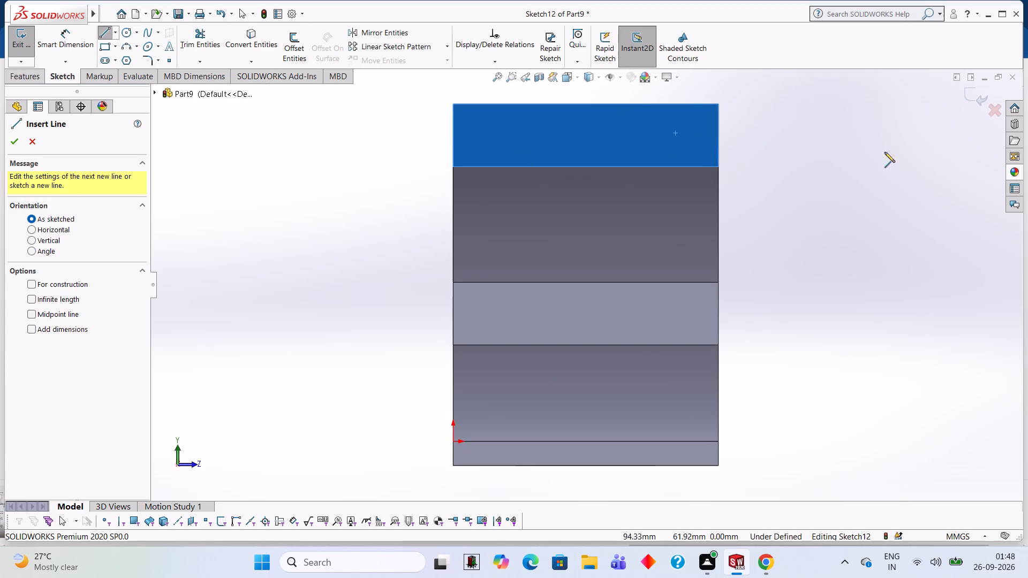
{"action": "left_click", "coordinate": [719, 165]}
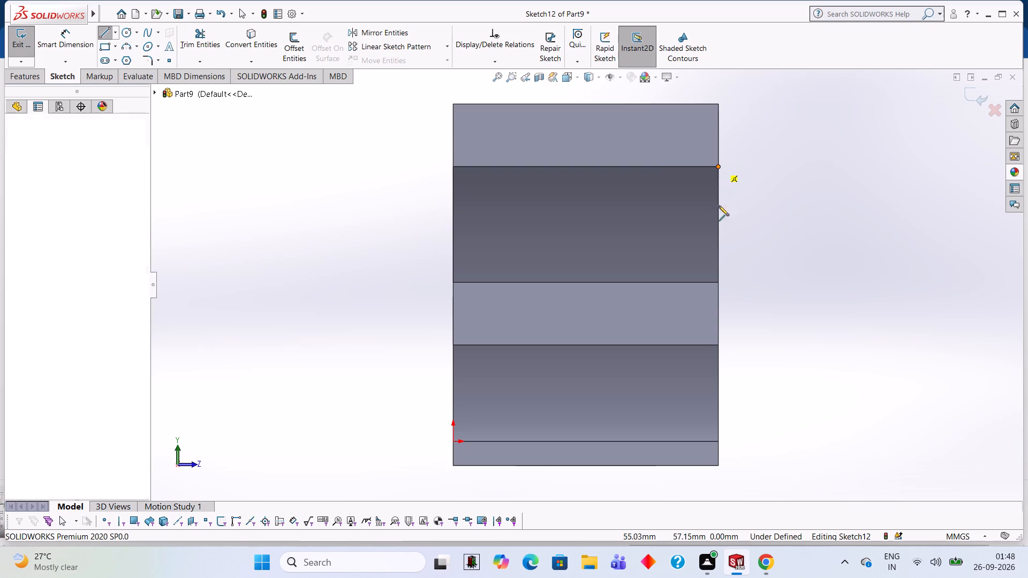
{"action": "left_click", "coordinate": [719, 282]}
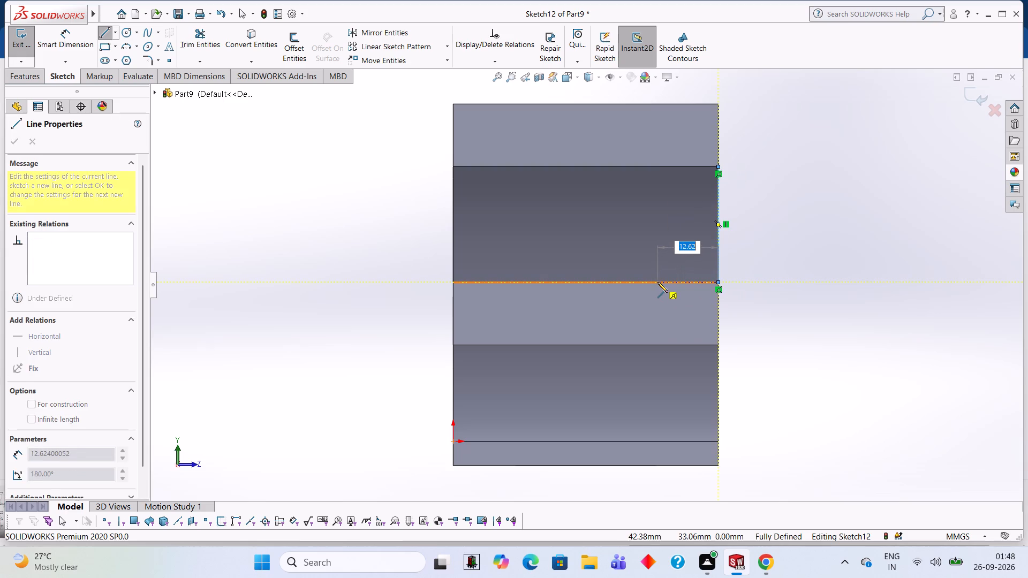
{"action": "type", "text": "13"}
{"action": "key", "text": "Return"}
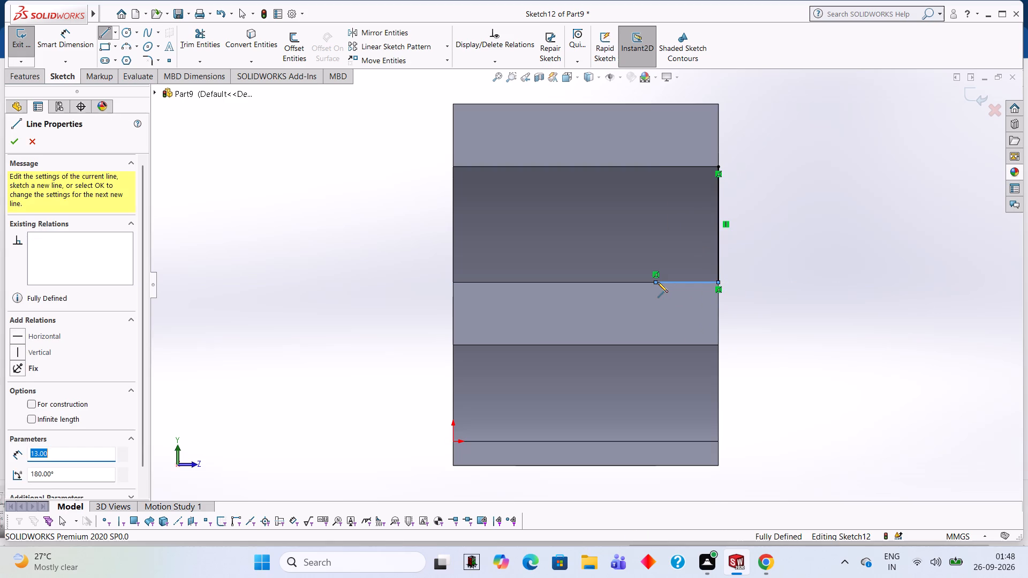
{"action": "left_click", "coordinate": [655, 166]}
{"action": "left_click", "coordinate": [717, 167]}
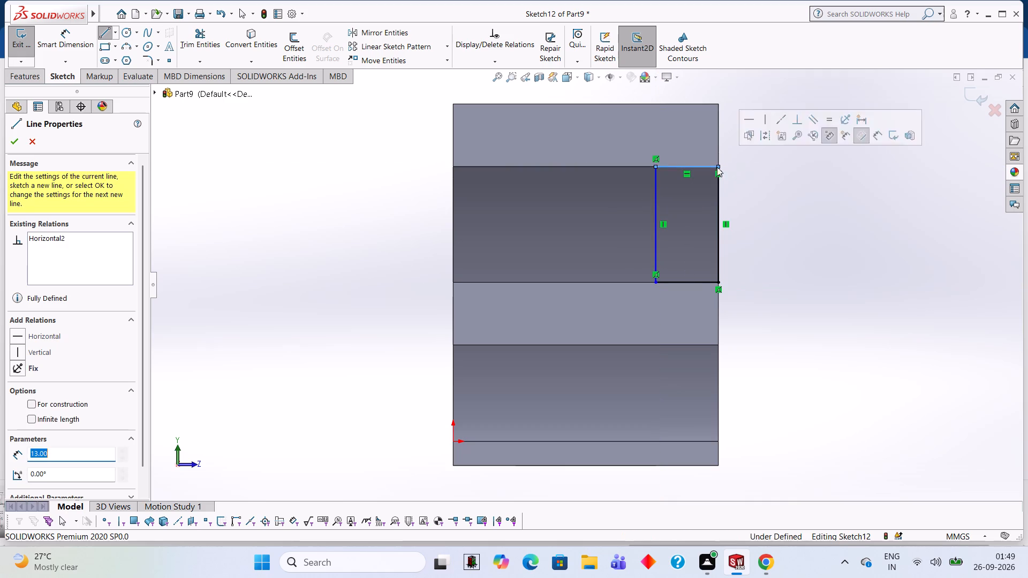
Draw a second closed 13 × 24 mm rectangle of lines across the upright flange gap, at the end nearest the origin.
{"action": "left_click", "coordinate": [451, 283]}
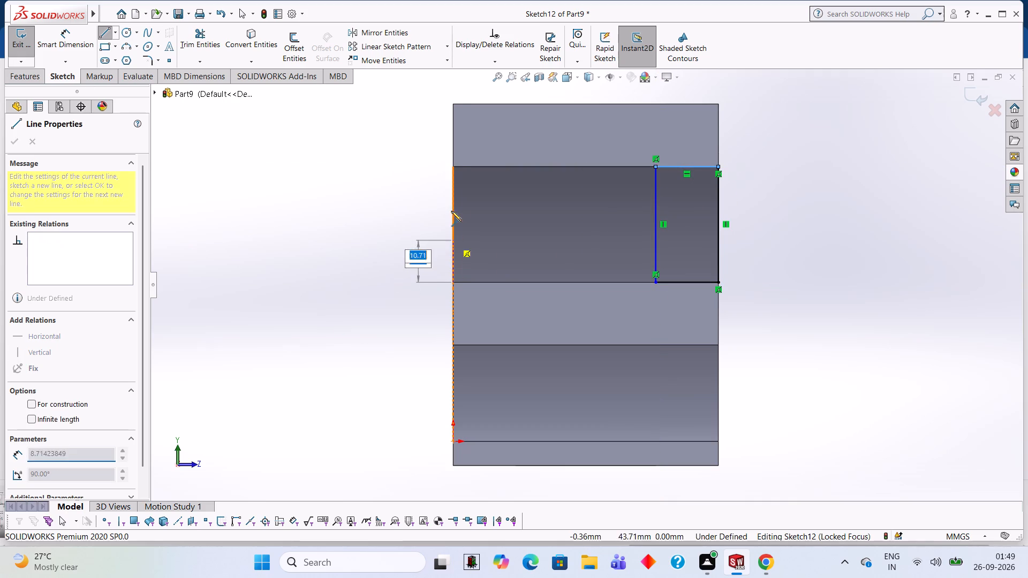
{"action": "left_click", "coordinate": [452, 165]}
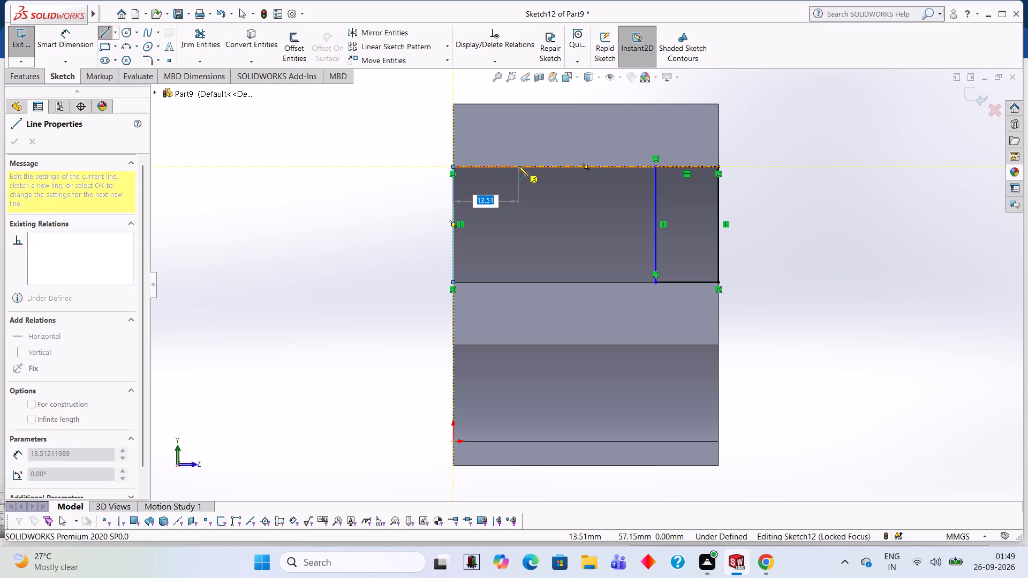
{"action": "type", "text": "13"}
{"action": "key", "text": "Return"}
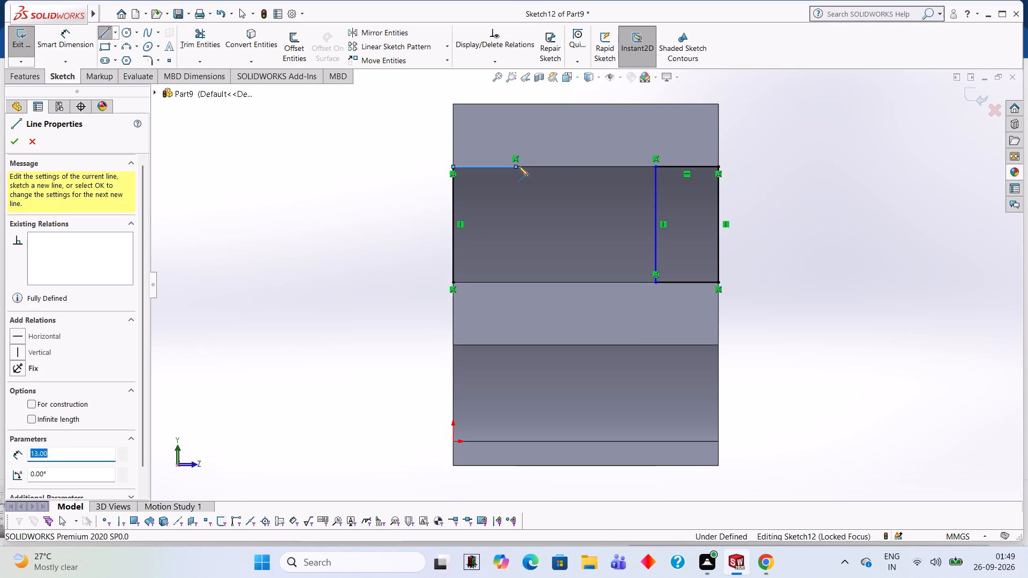
{"action": "left_click", "coordinate": [515, 281]}
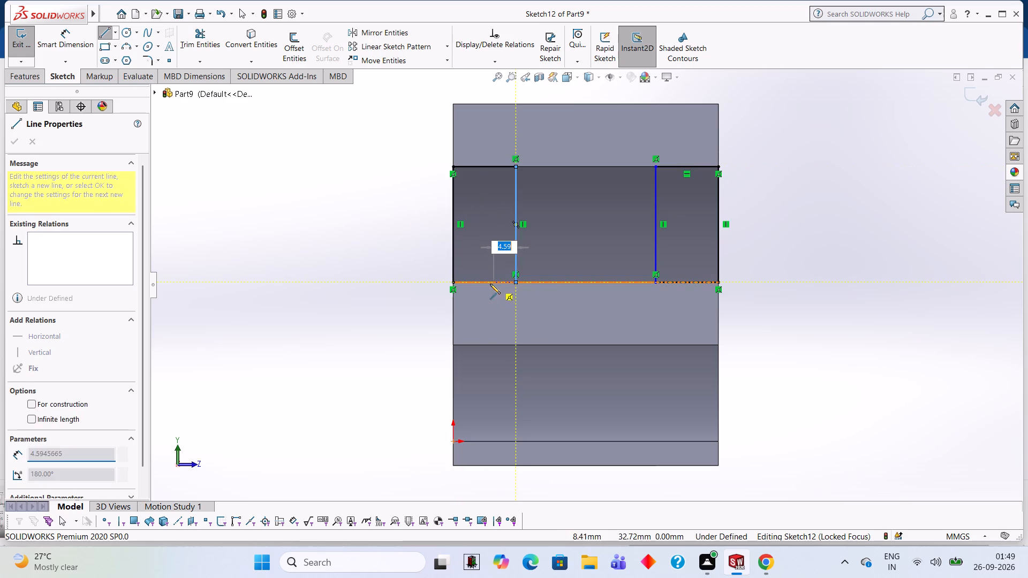
{"action": "left_click", "coordinate": [453, 283]}
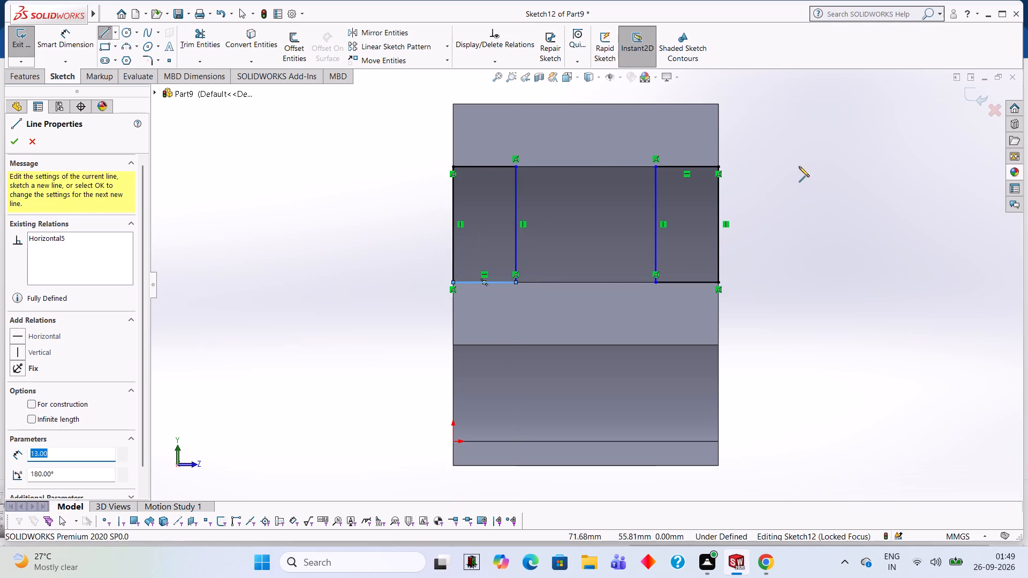
Extrude both upright-flange rectangles 5 mm, reversed inward into the flange thickness and merged with the existing body.
{"action": "left_click", "coordinate": [35, 80]}
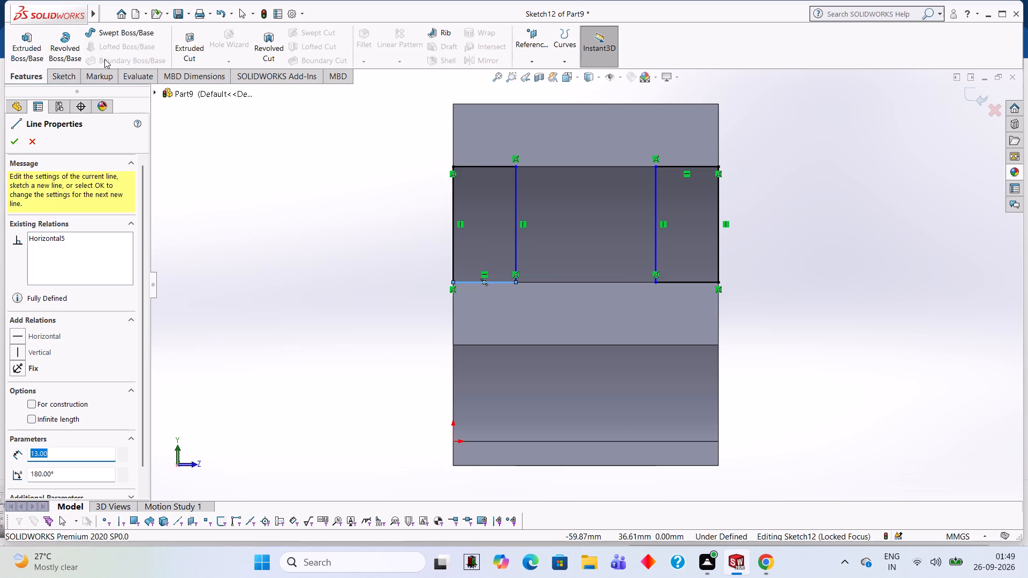
{"action": "left_click", "coordinate": [12, 57]}
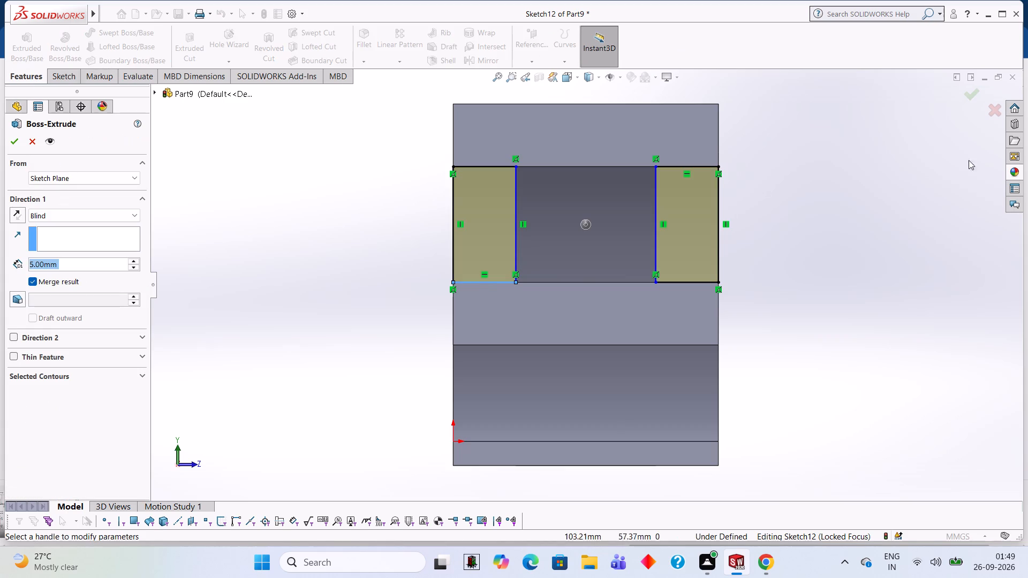
{"action": "middle_click_drag", "start_coordinate": [906, 170], "coordinate": [828, 200]}
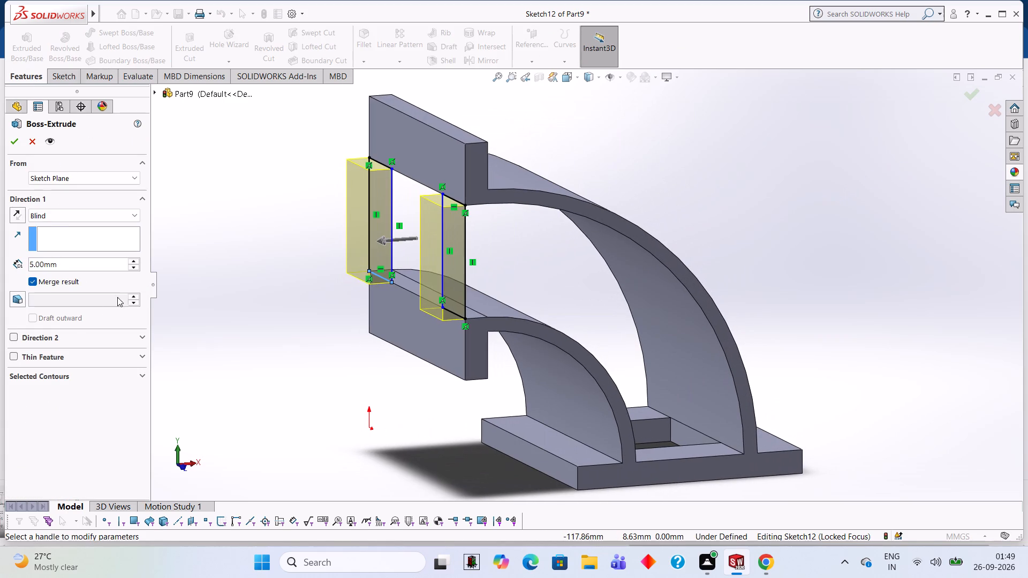
{"action": "left_click_drag", "start_coordinate": [71, 316], "coordinate": [52, 278]}
{"action": "left_click", "coordinate": [16, 212]}
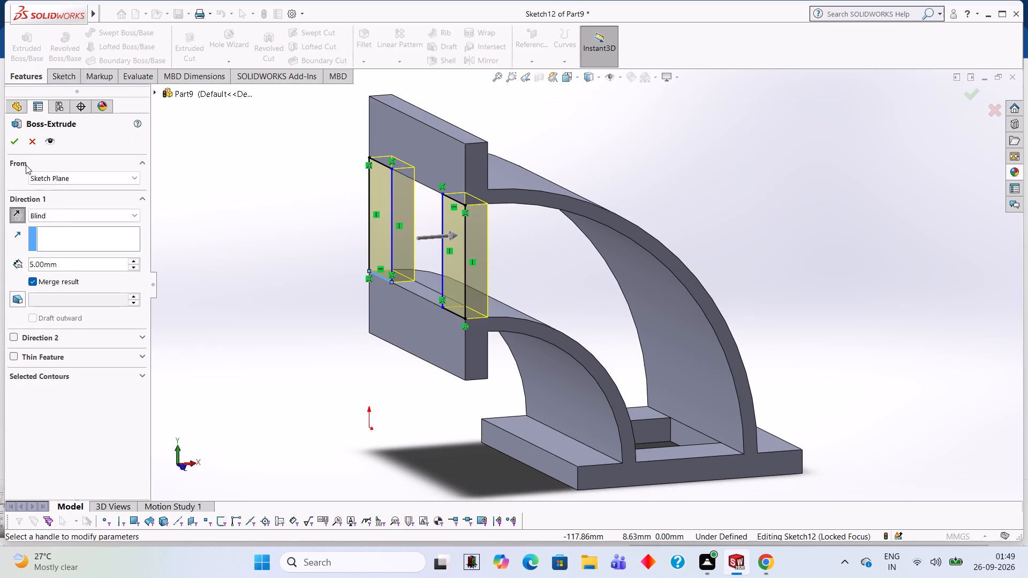
{"action": "left_click", "coordinate": [13, 148]}
{"action": "left_click", "coordinate": [248, 200]}
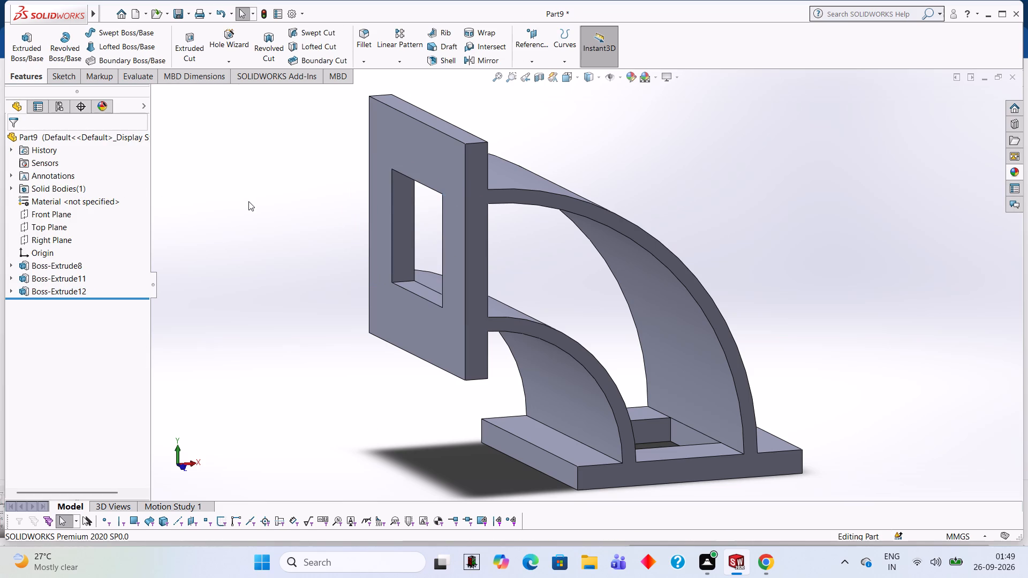
Open a sketch on the bend's front side face, which shows both arc walls and flange ends, and view it face-on.
{"action": "middle_click_drag", "start_coordinate": [246, 201], "coordinate": [330, 175]}
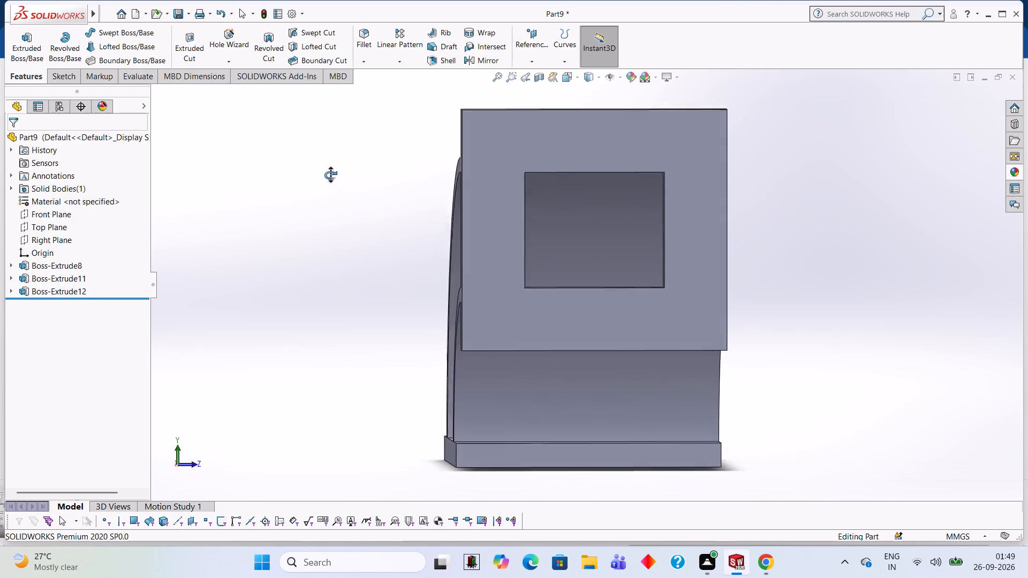
{"action": "middle_click_drag", "start_coordinate": [330, 175], "coordinate": [326, 207]}
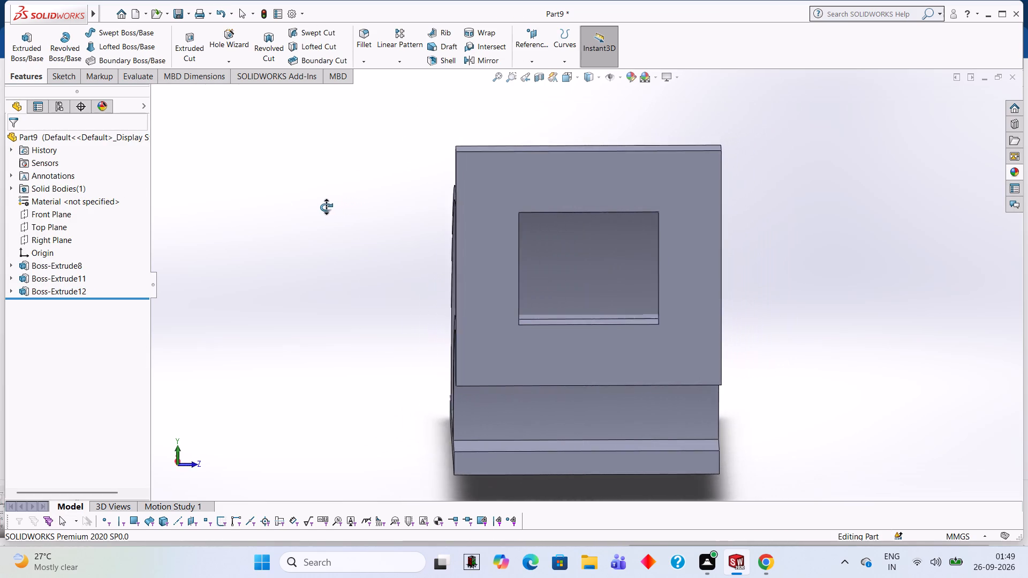
{"action": "middle_click_drag", "start_coordinate": [326, 207], "coordinate": [218, 179]}
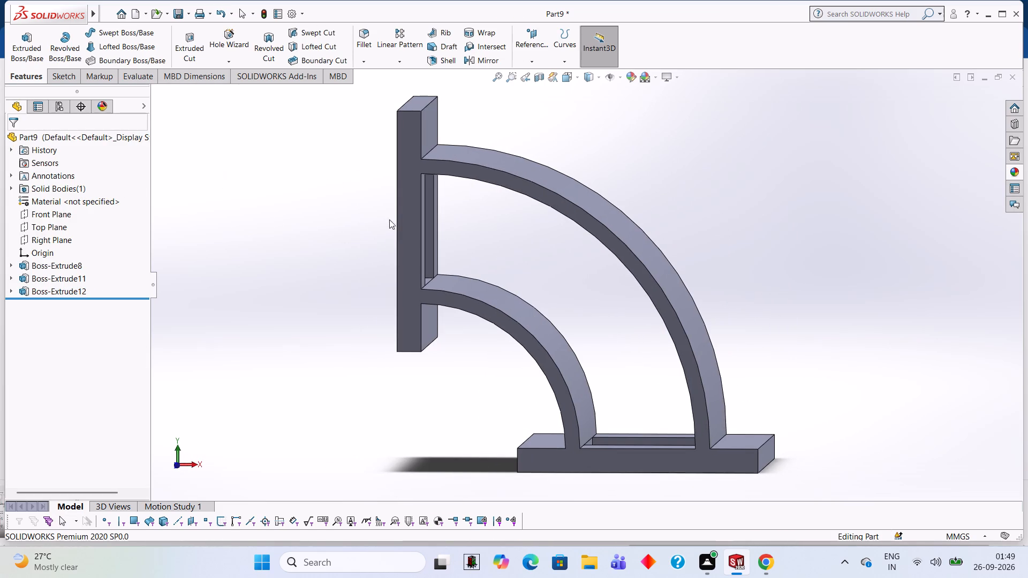
{"action": "left_click", "coordinate": [403, 218]}
{"action": "left_click", "coordinate": [448, 187]}
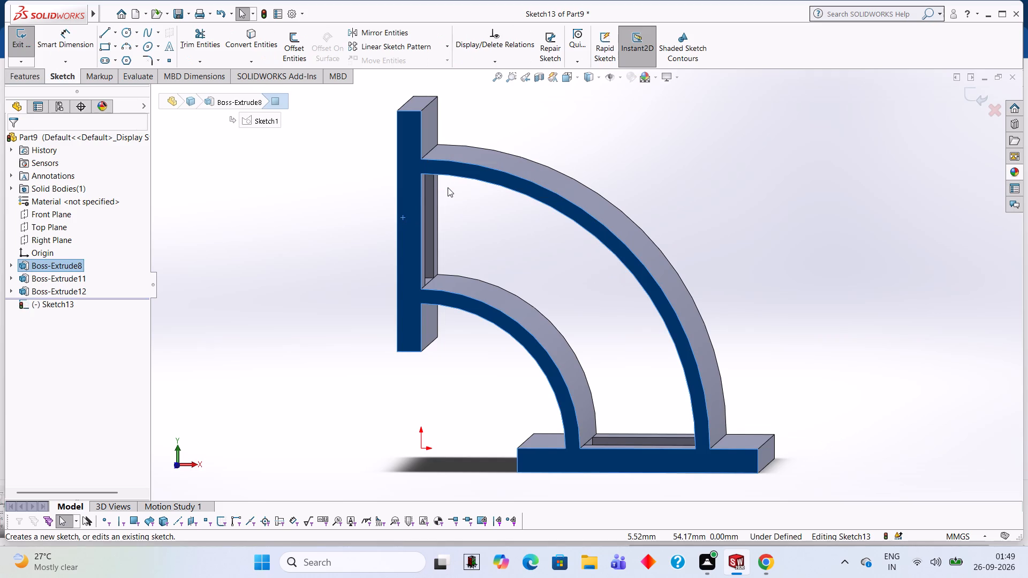
{"action": "key", "text": "ctrl+8"}
{"action": "key", "text": "ctrl+8"}
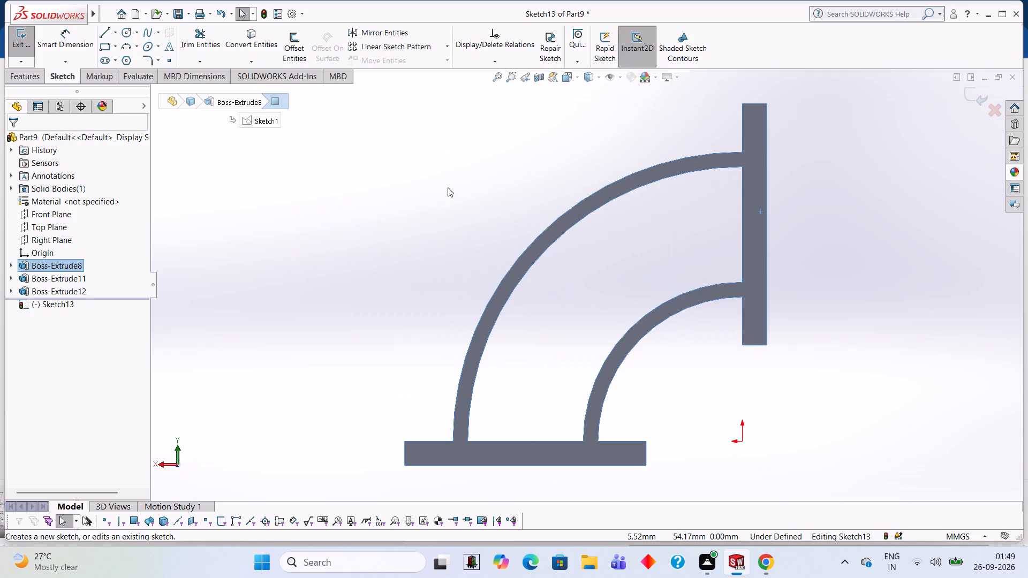
{"action": "key", "text": "ctrl+9"}
{"action": "key", "text": "ctrl+8"}
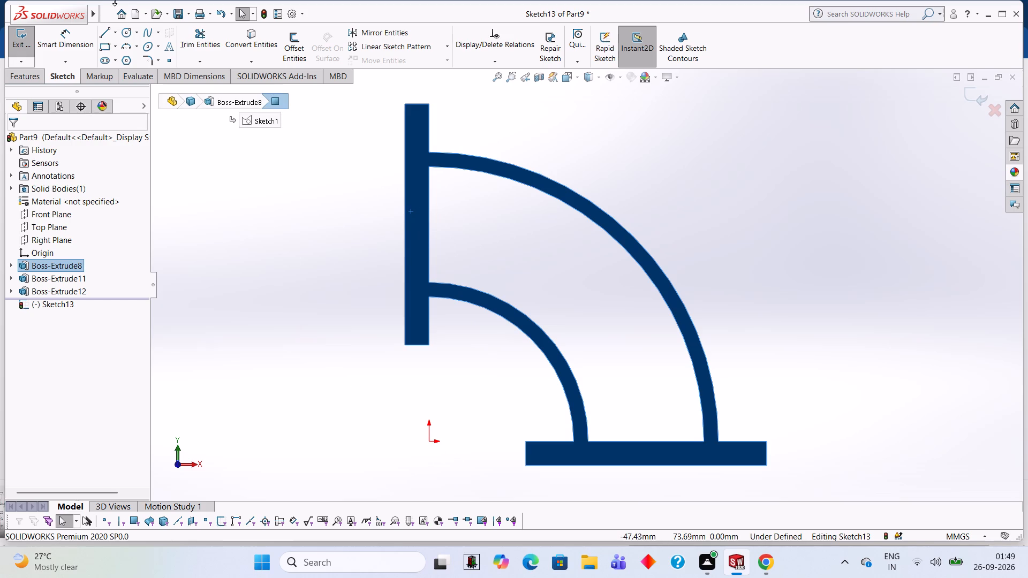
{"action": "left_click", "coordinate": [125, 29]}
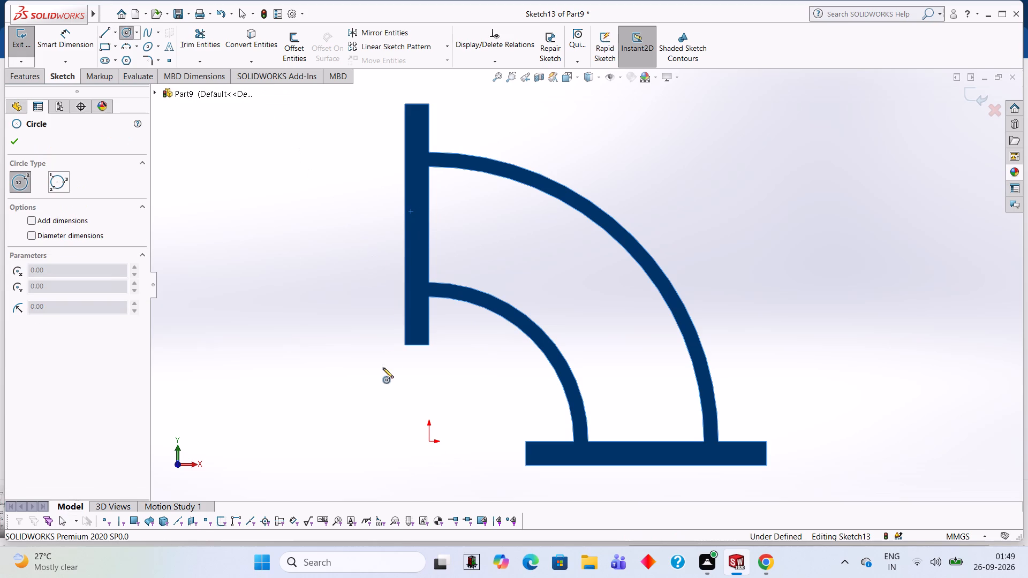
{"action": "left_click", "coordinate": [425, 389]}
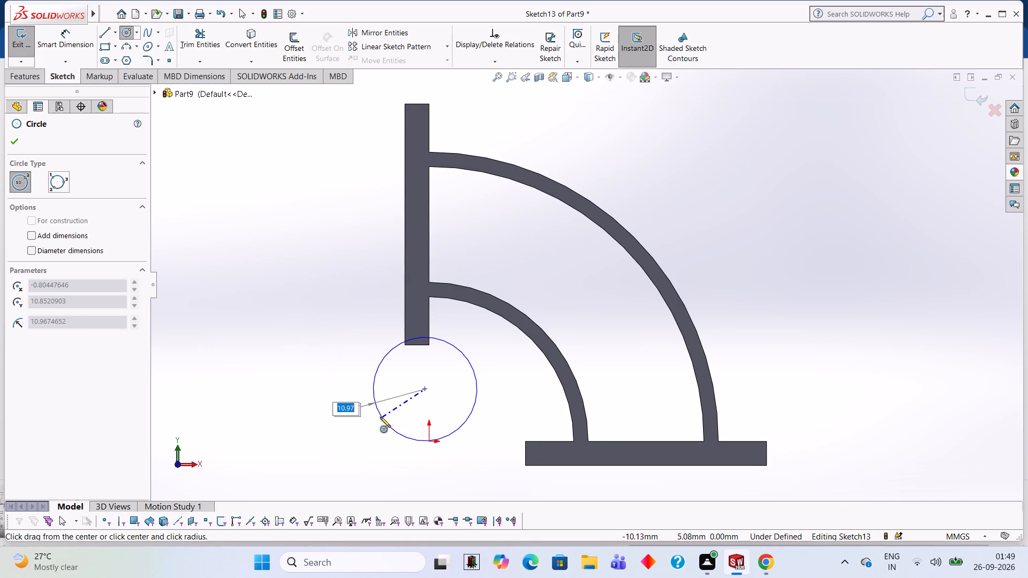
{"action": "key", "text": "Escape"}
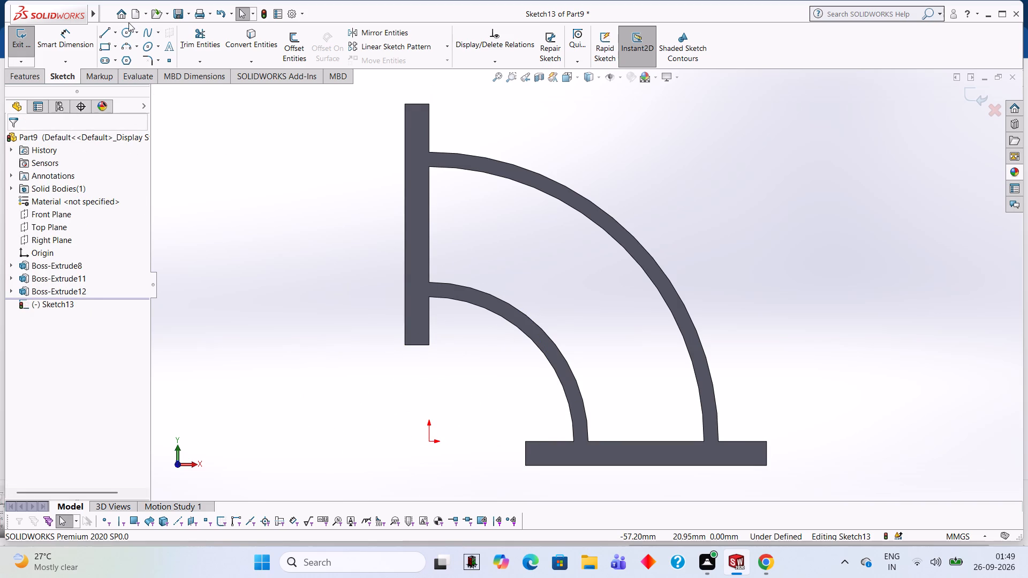
Sketch four concentric circles centred on the origin with radii of 57, 60, 33 and 30 mm.
{"action": "left_click", "coordinate": [127, 31]}
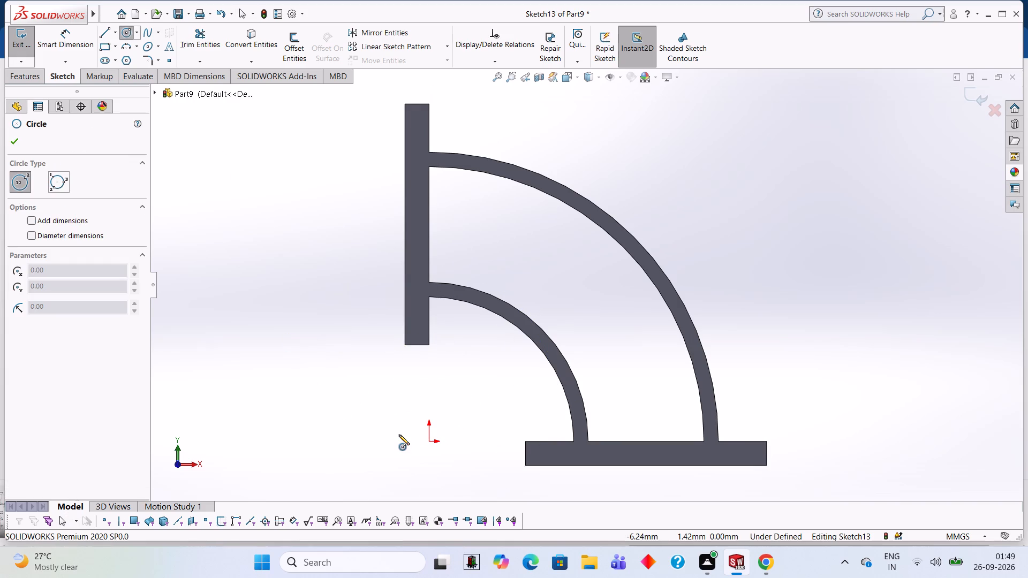
{"action": "left_click", "coordinate": [430, 442]}
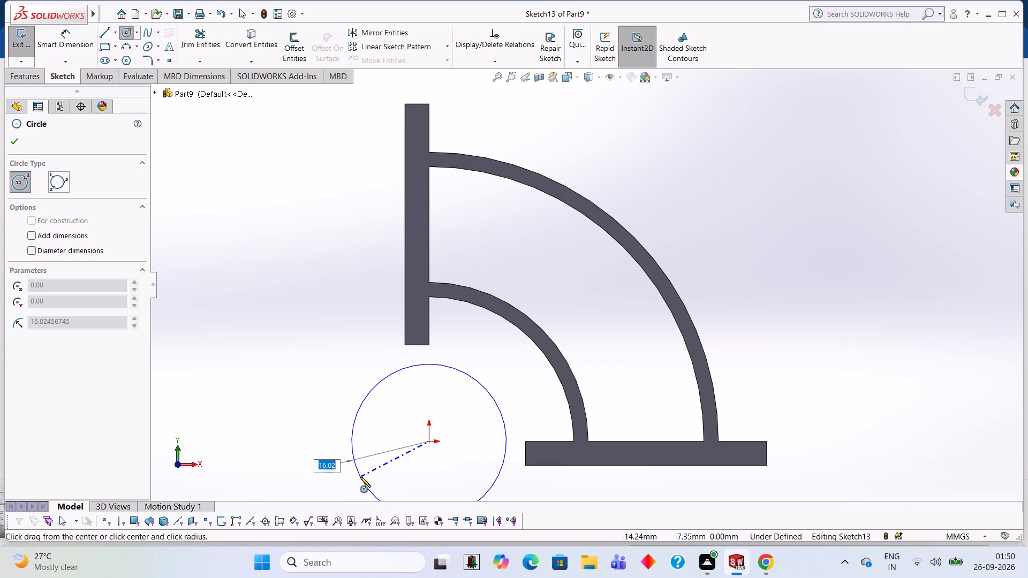
{"action": "type", "text": "57"}
{"action": "key", "text": "Return"}
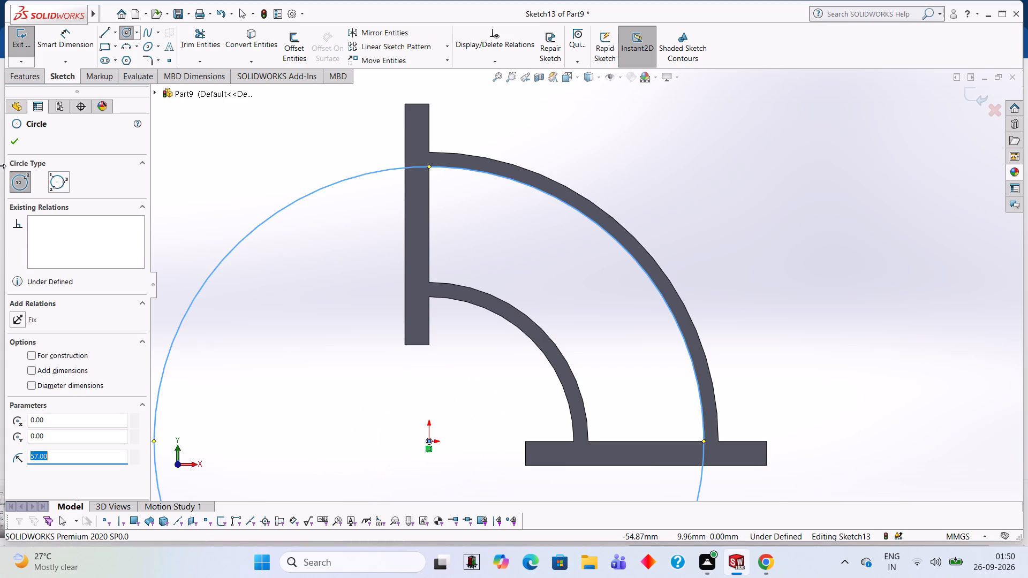
{"action": "left_click", "coordinate": [428, 442]}
{"action": "type", "text": "60"}
{"action": "key", "text": "Return"}
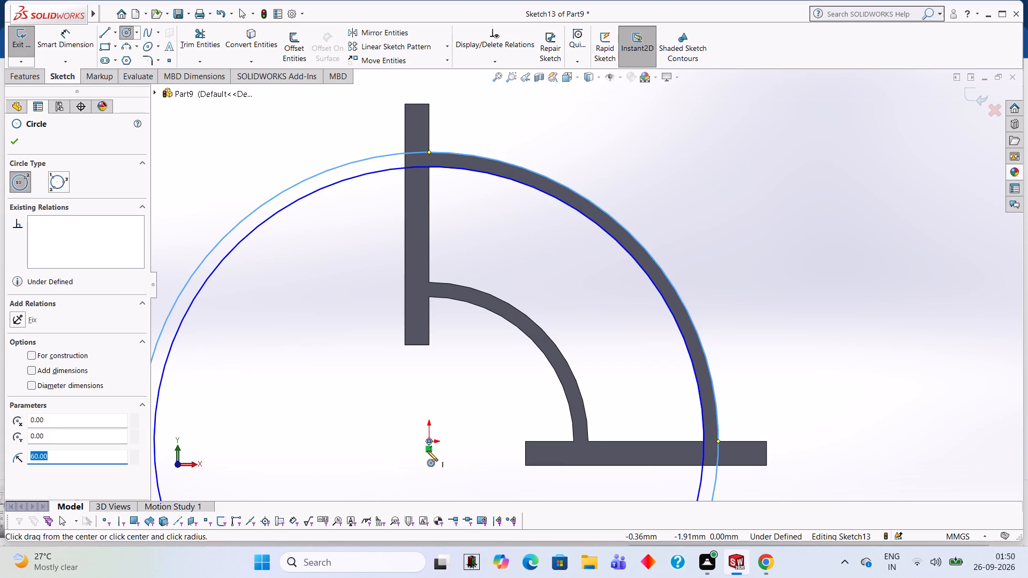
{"action": "left_click", "coordinate": [429, 442]}
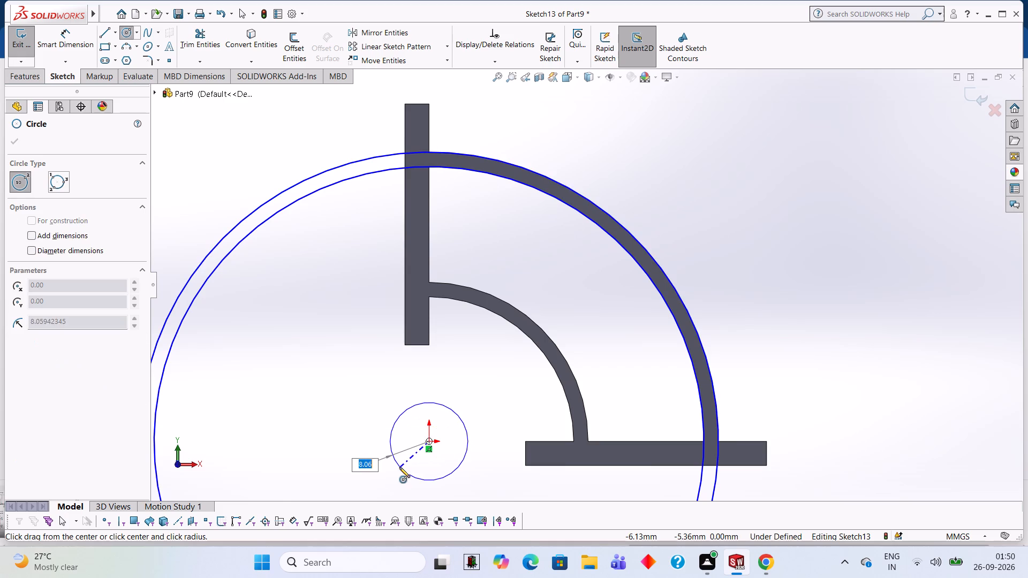
{"action": "type", "text": "33"}
{"action": "key", "text": "Return"}
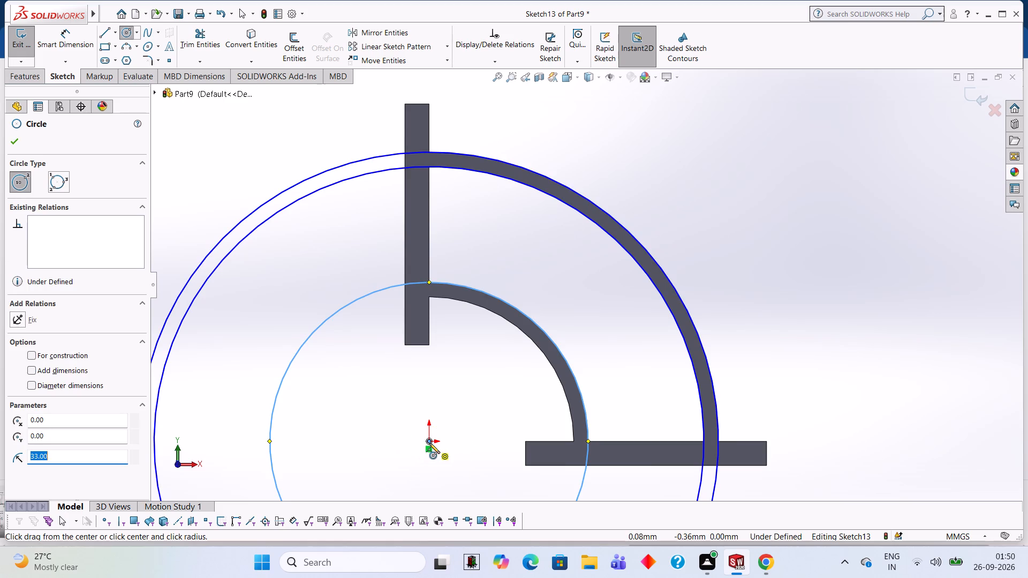
{"action": "left_click", "coordinate": [429, 443]}
{"action": "type", "text": "30"}
{"action": "key", "text": "Return"}
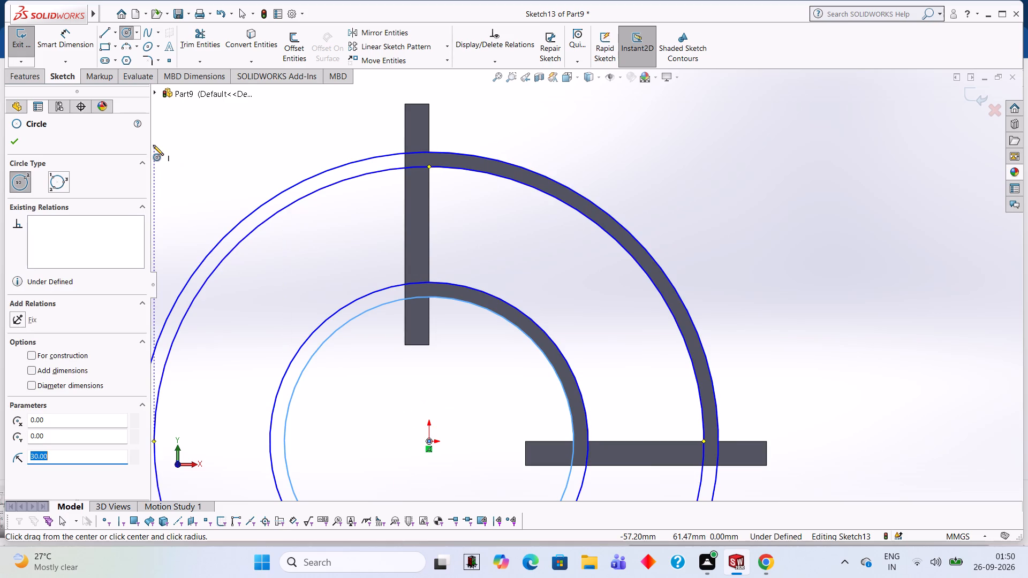
Draw vertical lines along the upright flange's inner face from the 60 mm circle through the 57 mm circle to the 30 mm circle.
{"action": "left_click", "coordinate": [102, 32]}
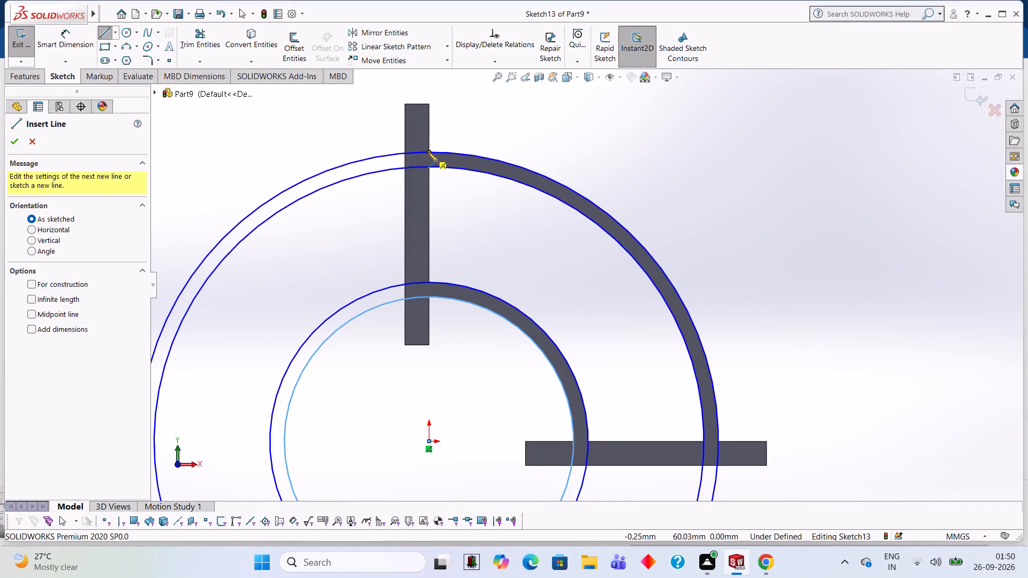
{"action": "left_click", "coordinate": [429, 152]}
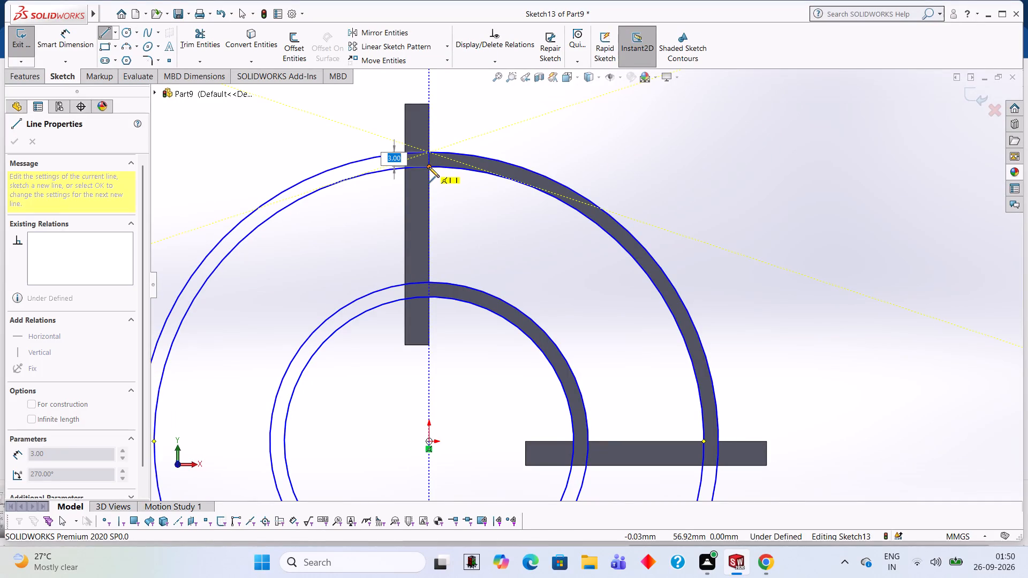
{"action": "left_click", "coordinate": [429, 167]}
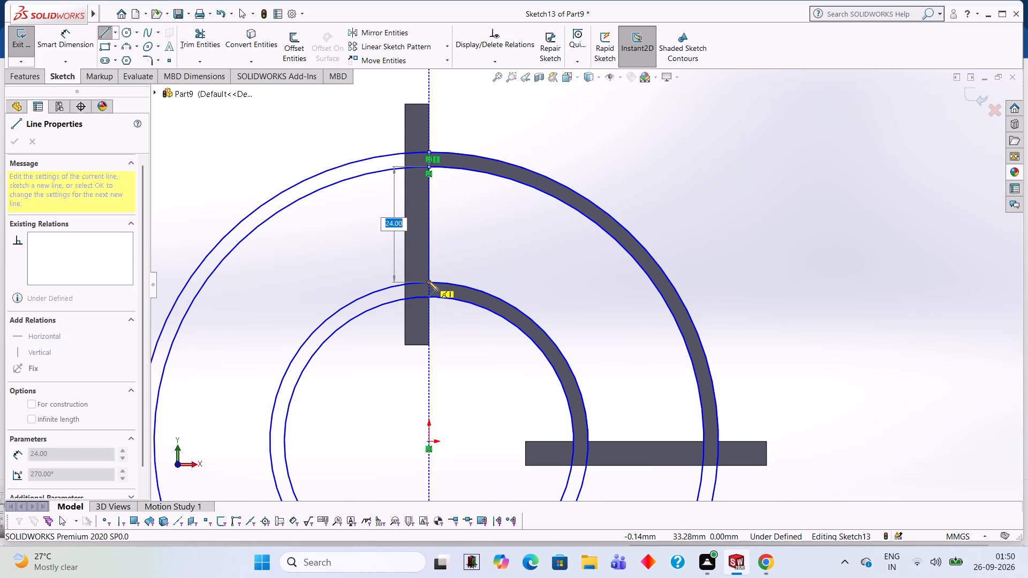
{"action": "left_click", "coordinate": [428, 295]}
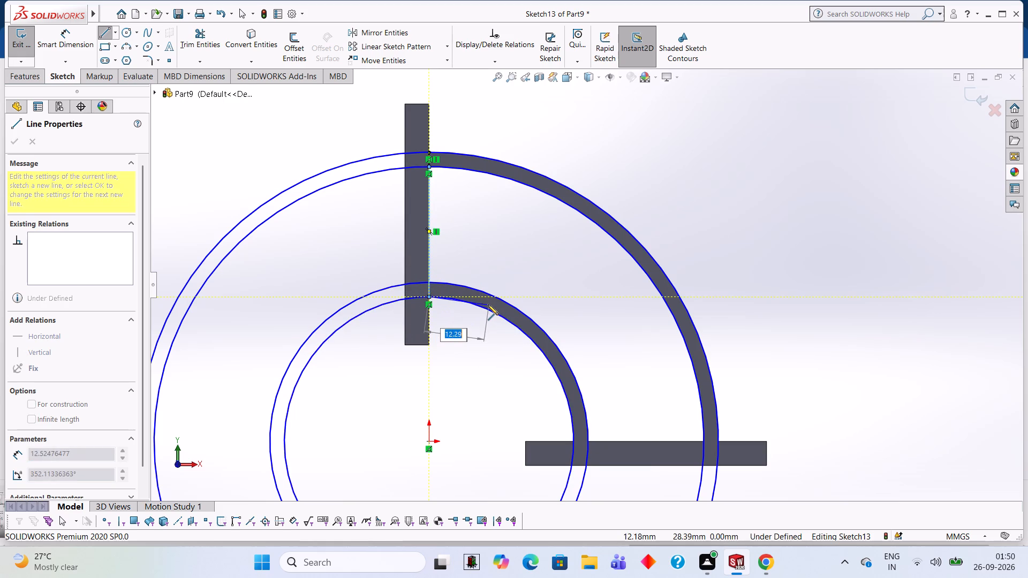
{"action": "key", "text": "Escape"}
Draw a 3 mm horizontal line across each arc wall's end at the horizontal flange, joining the 30–33 mm and 57–60 mm circle pairs.
{"action": "middle_click_drag", "start_coordinate": [720, 228], "coordinate": [688, 231]}
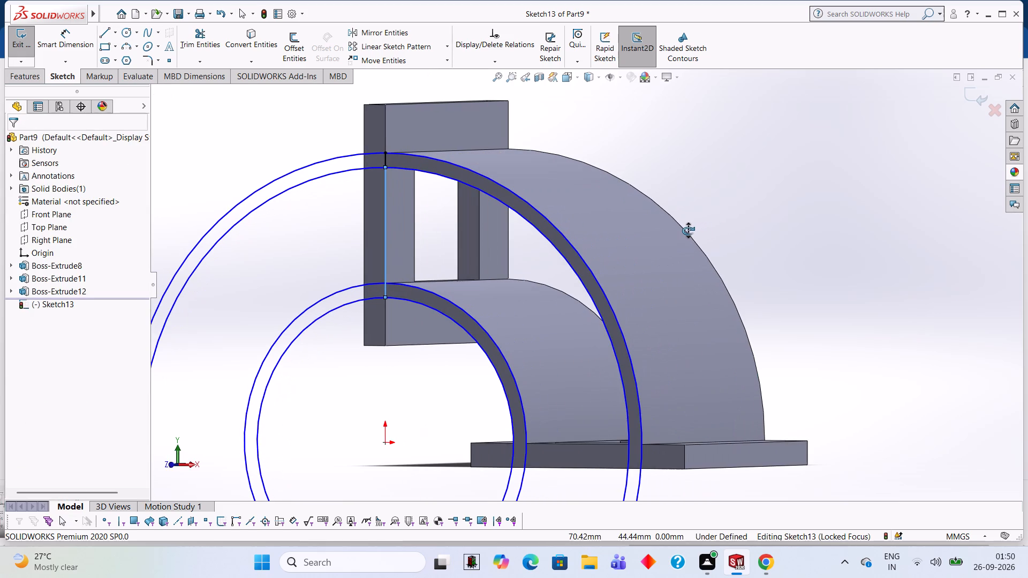
{"action": "middle_click_drag", "start_coordinate": [688, 231], "coordinate": [685, 231]}
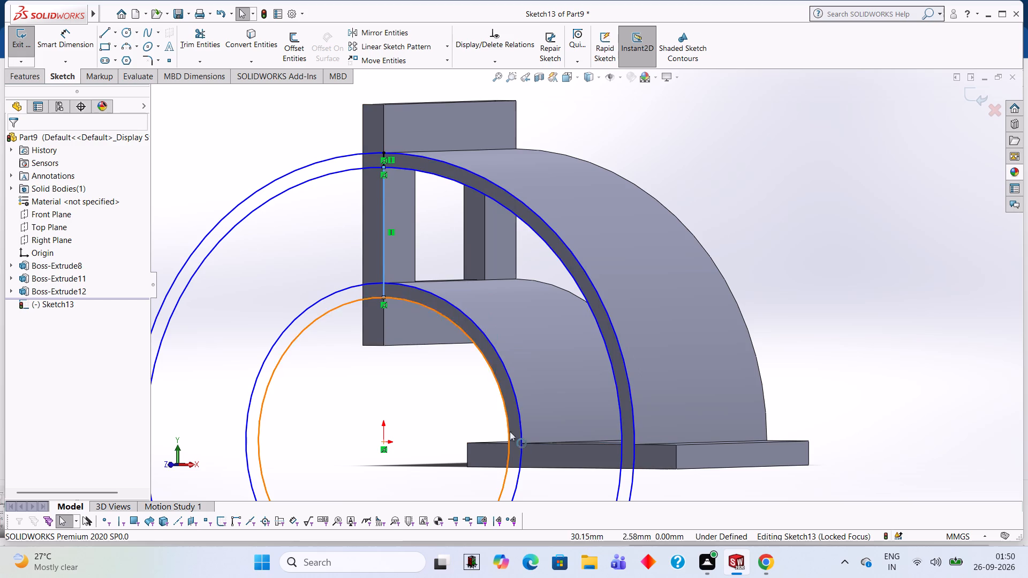
{"action": "middle_click_drag", "start_coordinate": [779, 210], "coordinate": [822, 184]}
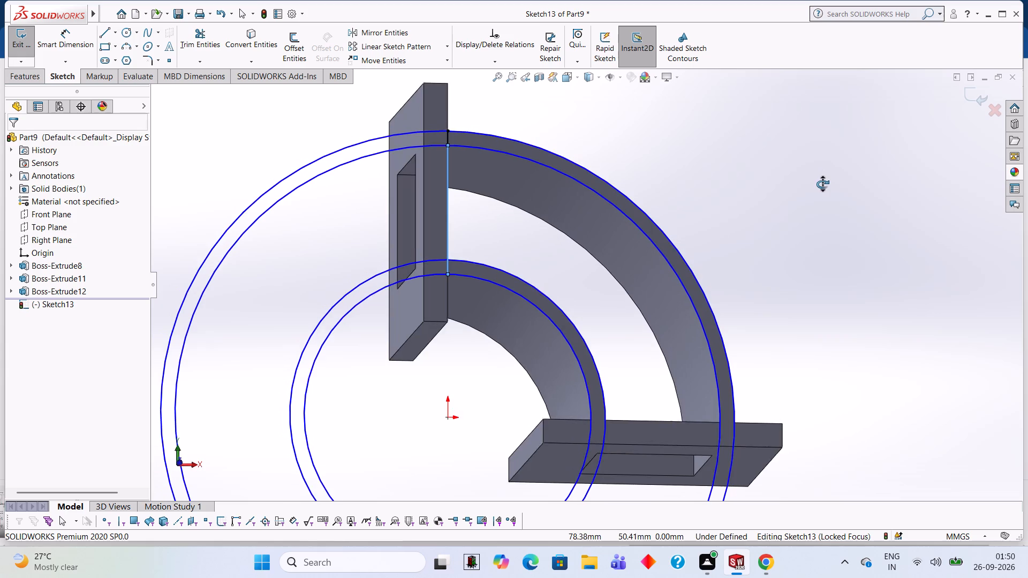
{"action": "middle_click_drag", "start_coordinate": [822, 184], "coordinate": [816, 199]}
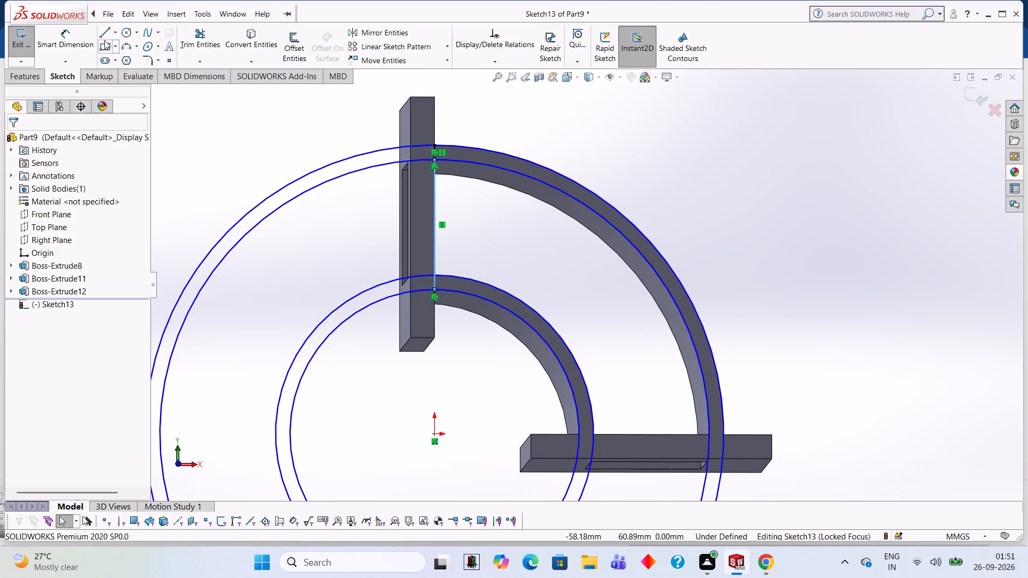
{"action": "left_click", "coordinate": [104, 35]}
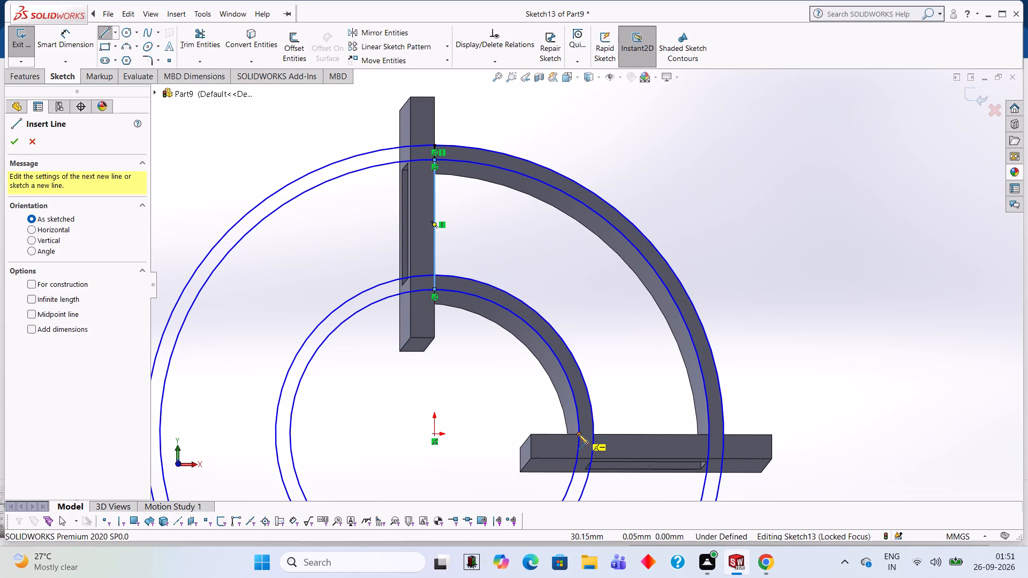
{"action": "left_click", "coordinate": [578, 434]}
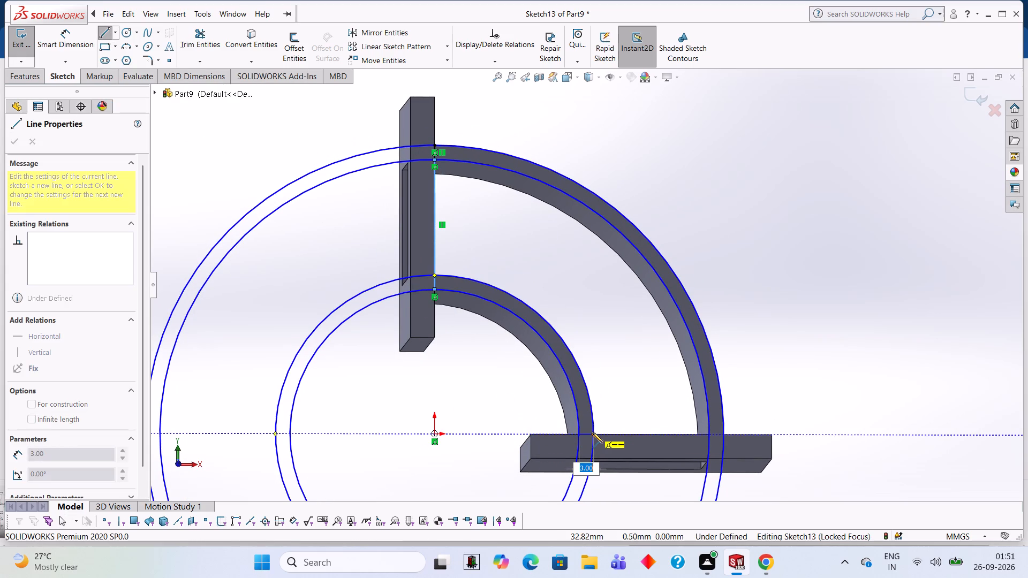
{"action": "left_click", "coordinate": [593, 432]}
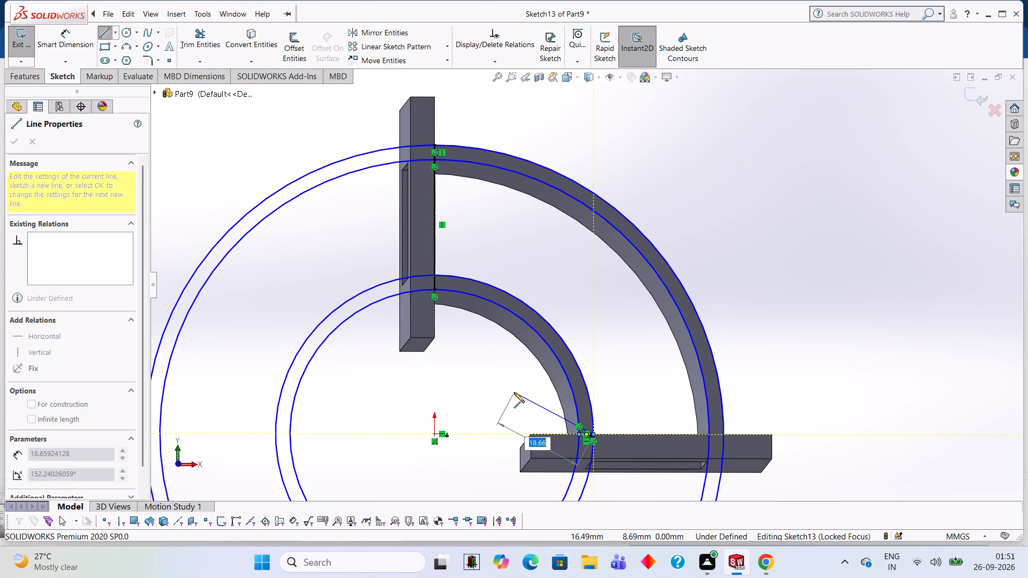
{"action": "key", "text": "Escape"}
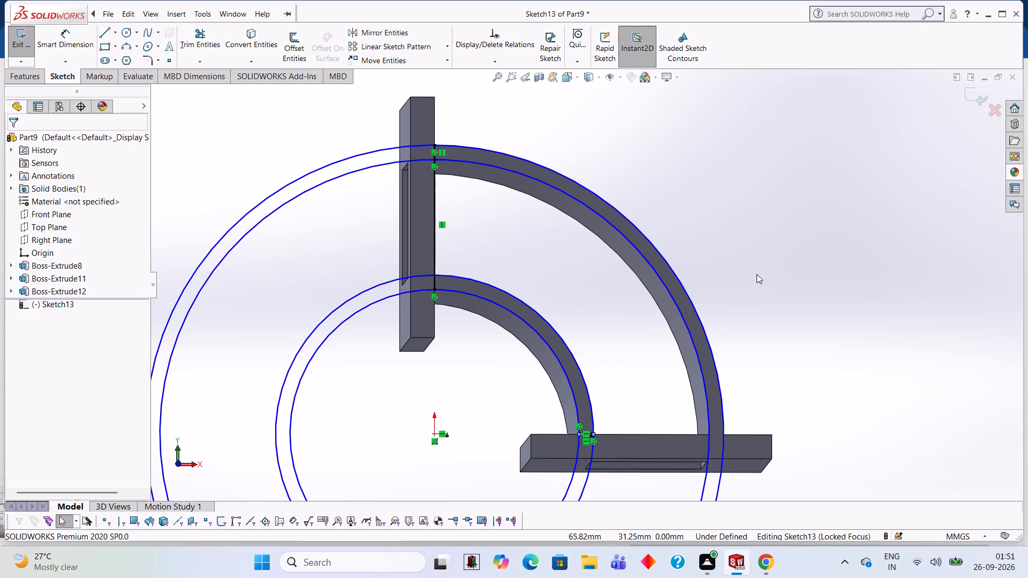
{"action": "middle_click_drag", "start_coordinate": [757, 189], "coordinate": [753, 249]}
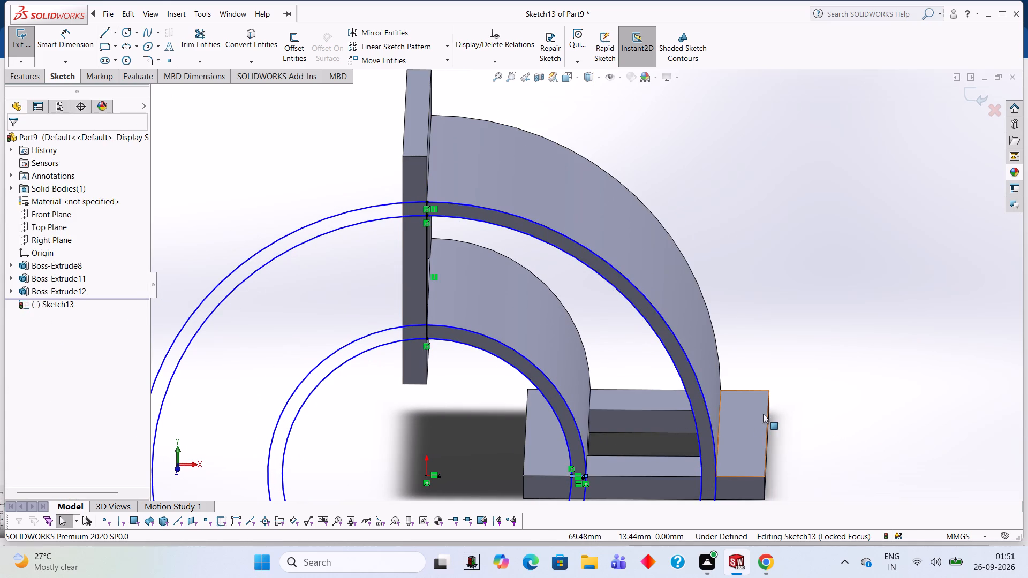
{"action": "middle_click_drag", "start_coordinate": [796, 323], "coordinate": [798, 252]}
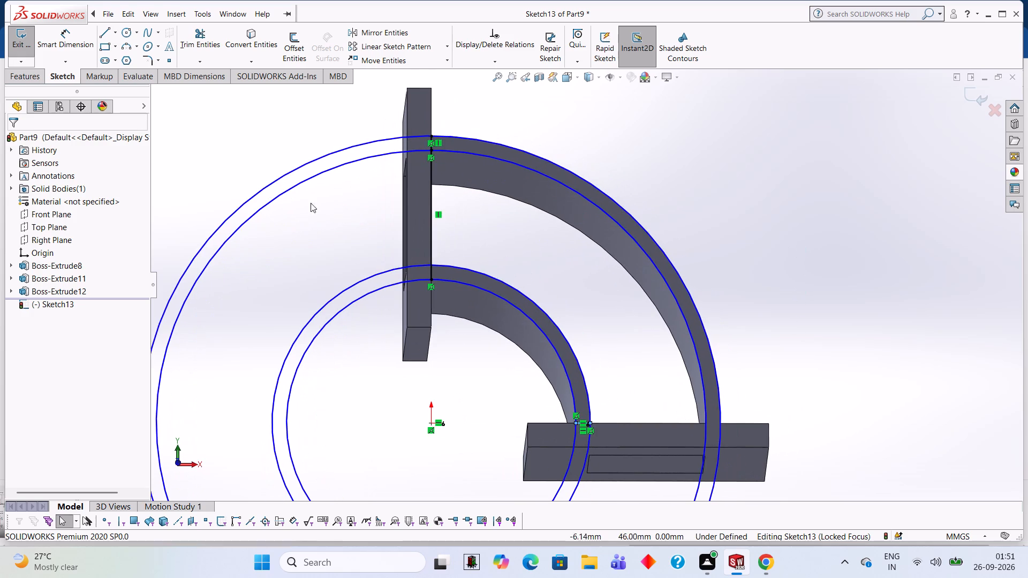
{"action": "left_click", "coordinate": [105, 29]}
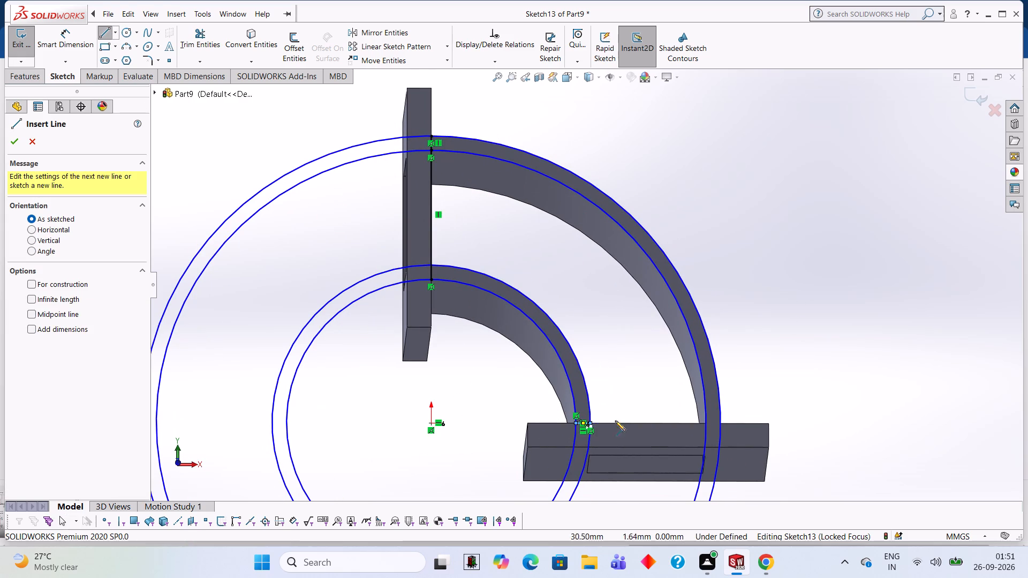
{"action": "left_click", "coordinate": [705, 423]}
{"action": "left_click", "coordinate": [721, 424]}
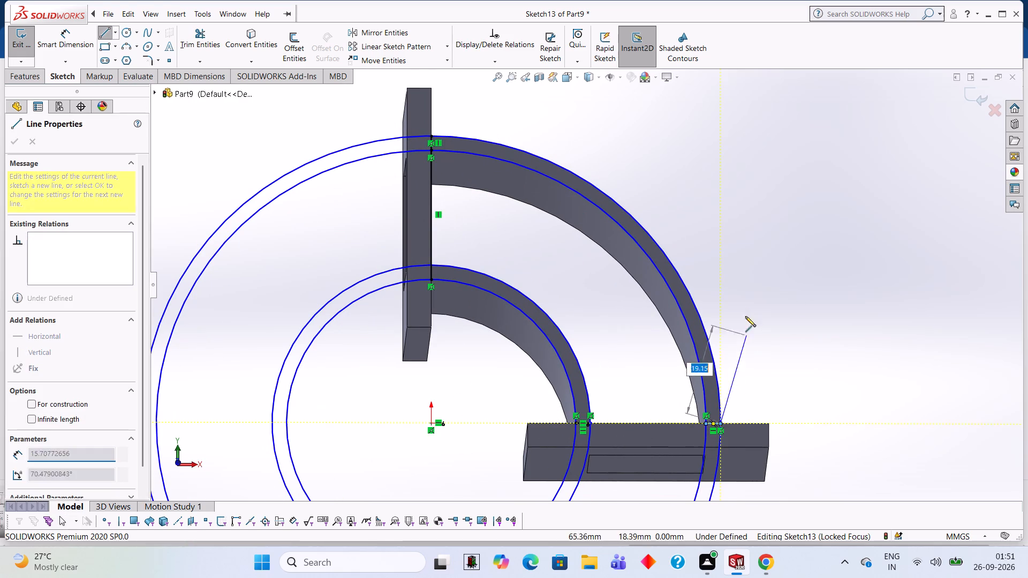
{"action": "key", "text": "Escape"}
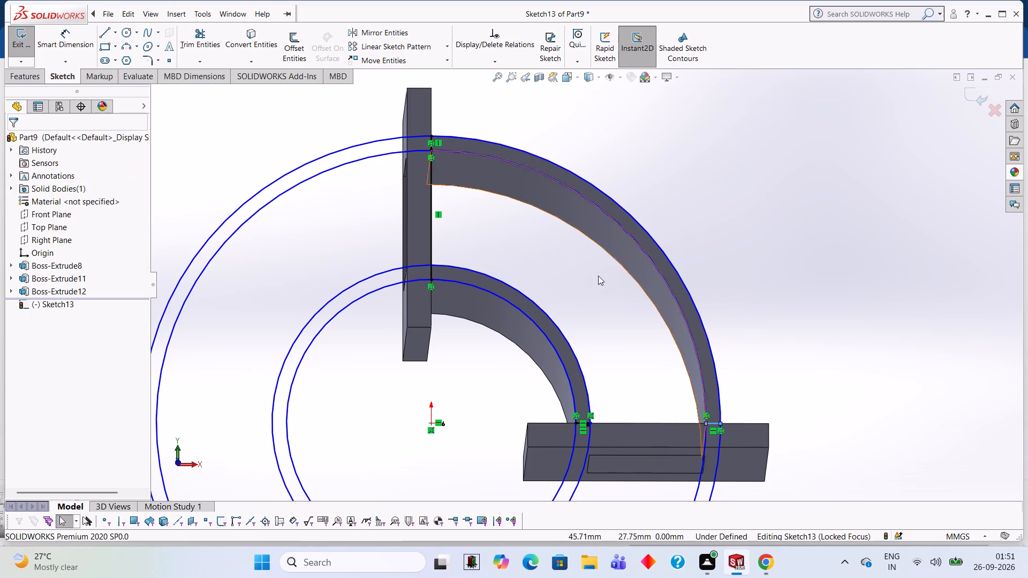
Trim all four circles to the nearest intersections, keeping only the quarter arcs that follow the bend's walls.
{"action": "left_click", "coordinate": [211, 43]}
{"action": "left_click", "coordinate": [318, 158]}
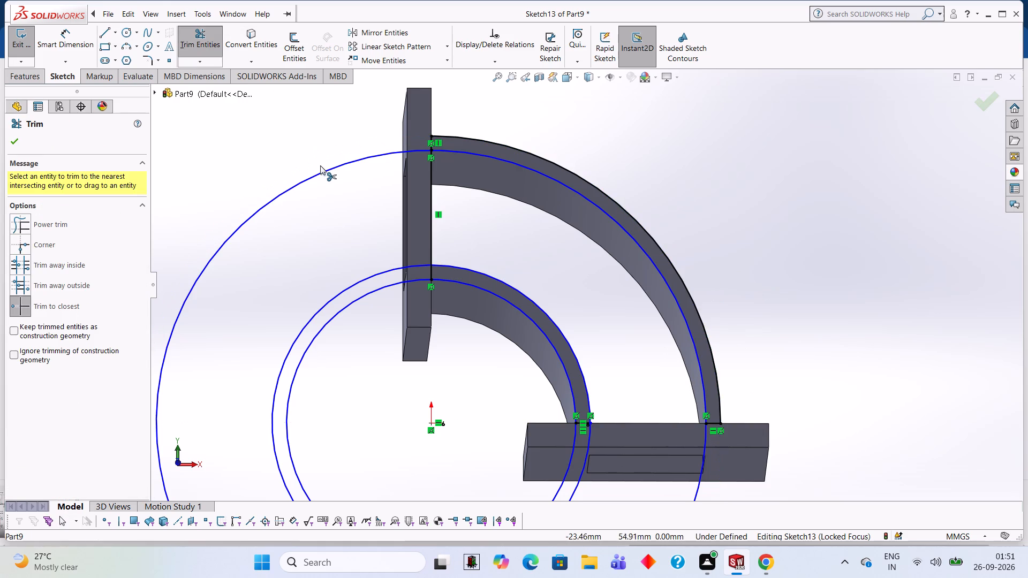
{"action": "left_click", "coordinate": [323, 169]}
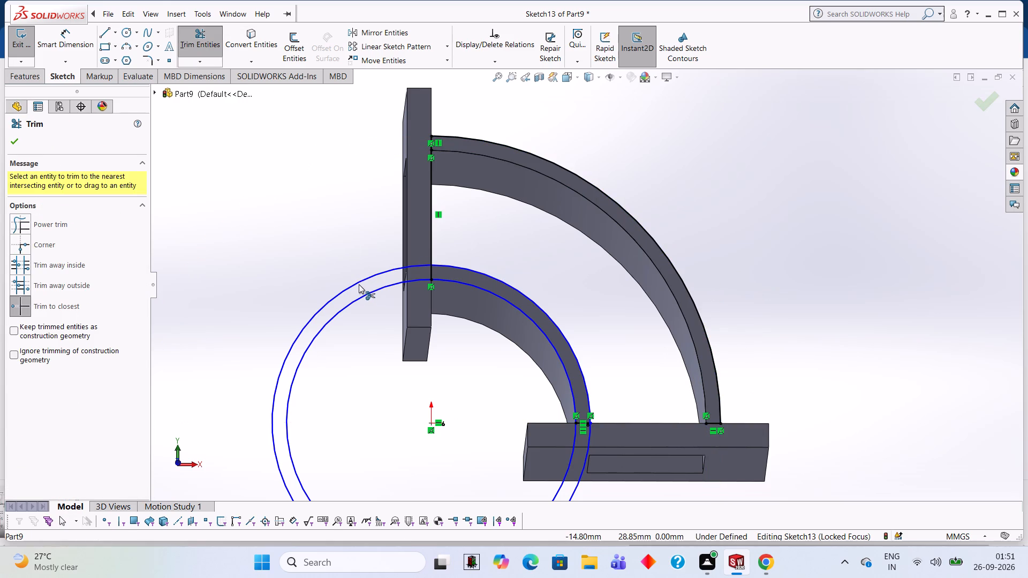
{"action": "left_click", "coordinate": [359, 284]}
{"action": "left_click", "coordinate": [364, 296]}
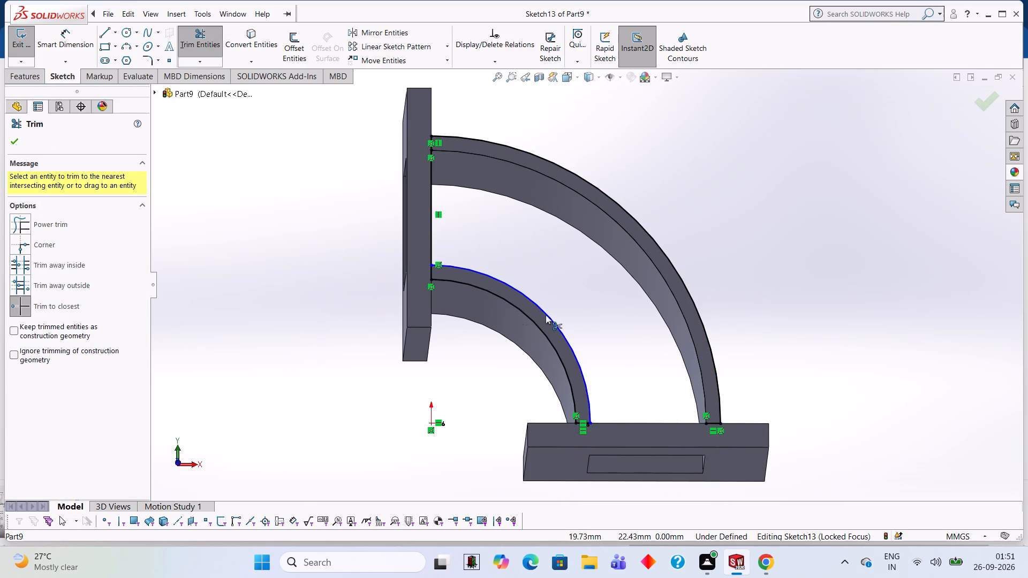
Draw a 24 mm horizontal line along the horizontal flange, joining the ends of the 33 mm and 57 mm arcs.
{"action": "middle_click_drag", "start_coordinate": [723, 227], "coordinate": [721, 270]}
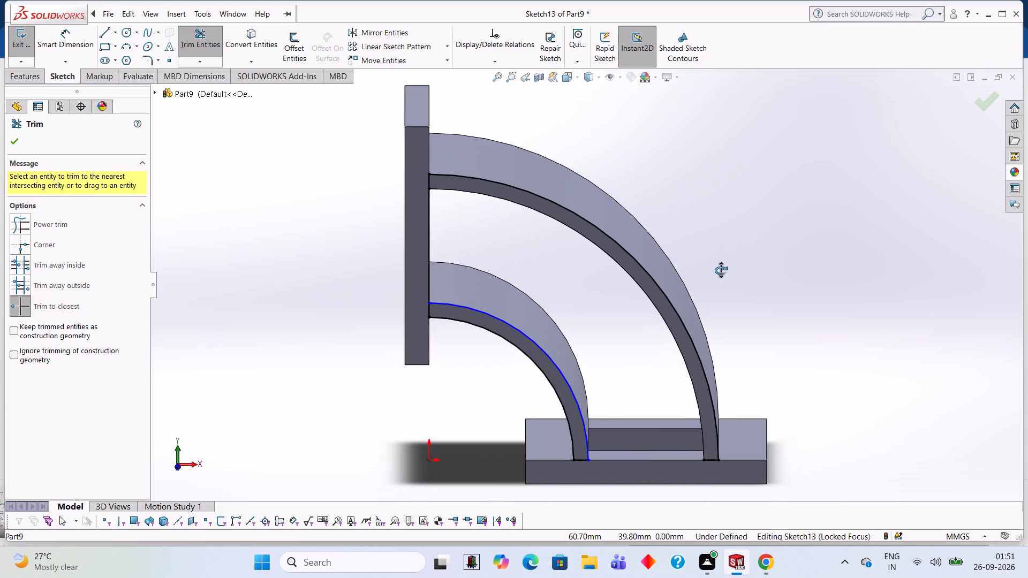
{"action": "middle_click_drag", "start_coordinate": [721, 270], "coordinate": [718, 269]}
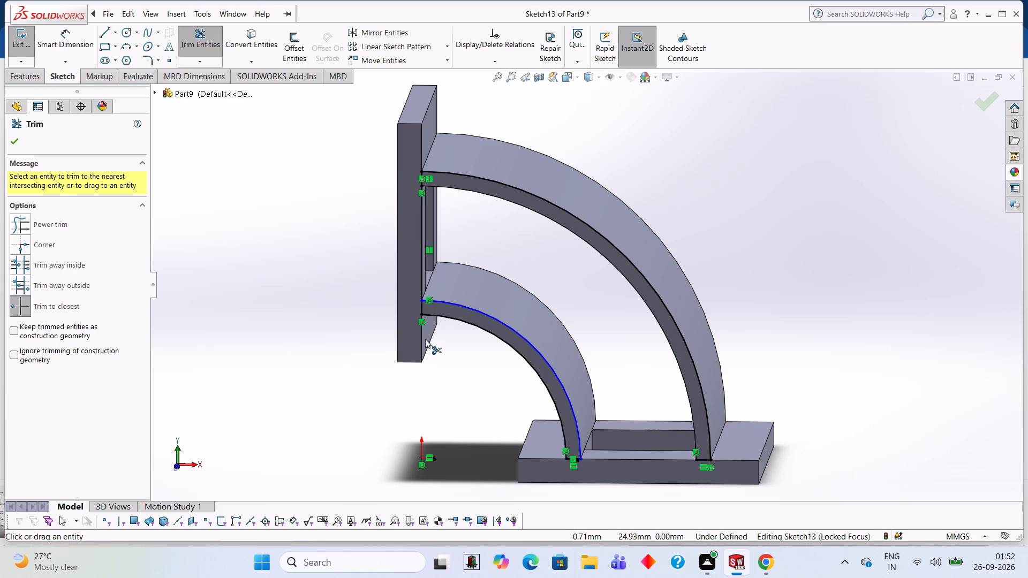
{"action": "left_click", "coordinate": [101, 34]}
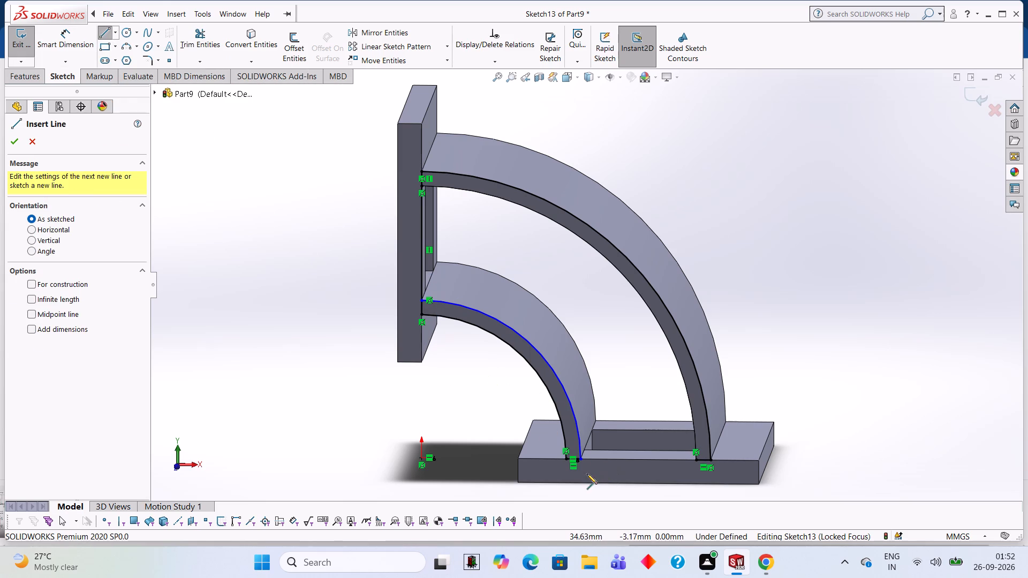
{"action": "left_click", "coordinate": [580, 459]}
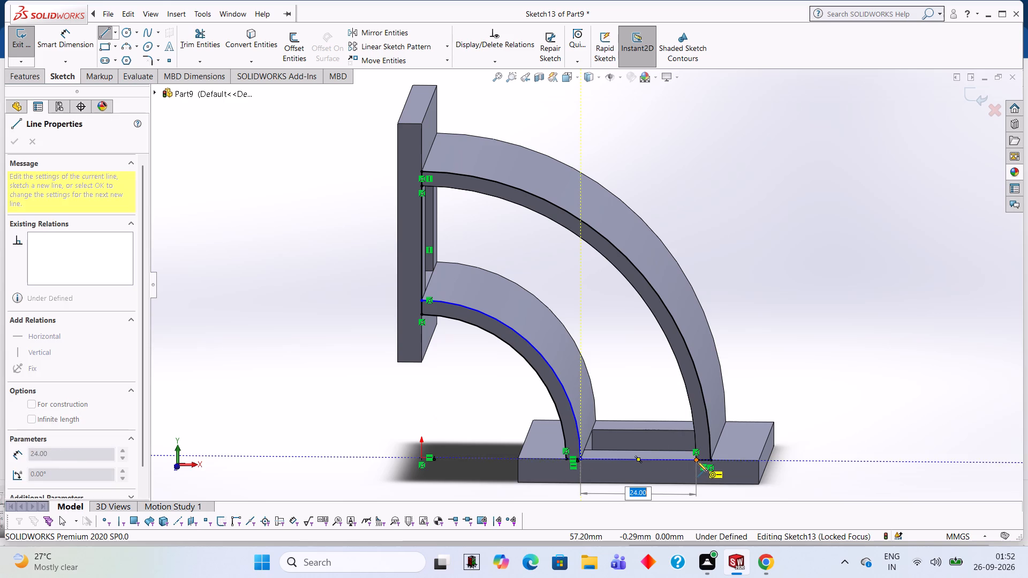
{"action": "left_click", "coordinate": [697, 461]}
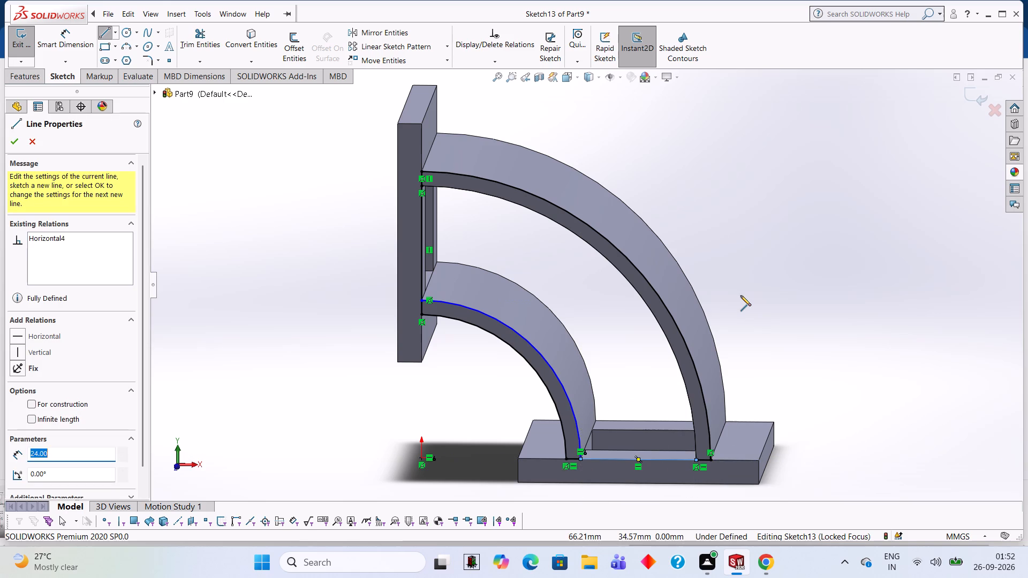
Extrude the sketch region between the two arc walls 5 mm blind, with the direction reversed into the bend, merging the result.
{"action": "left_click", "coordinate": [28, 83]}
{"action": "left_click", "coordinate": [29, 58]}
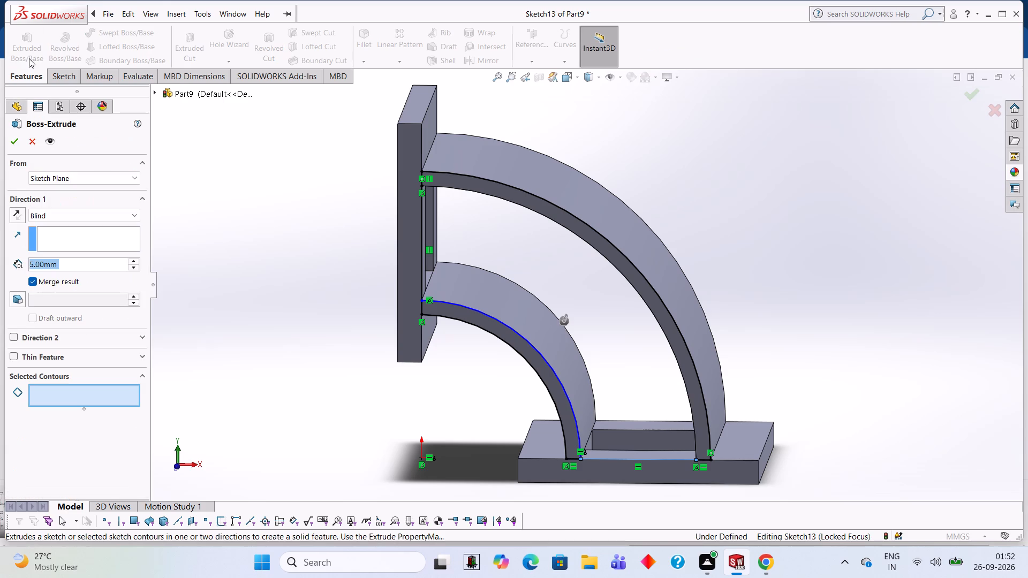
{"action": "left_click", "coordinate": [510, 254]}
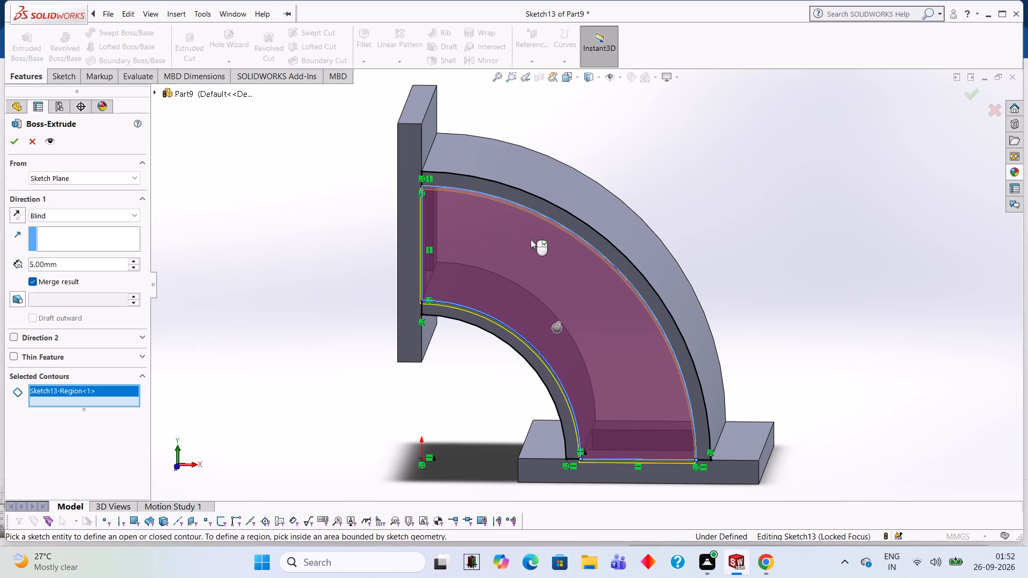
{"action": "middle_click_drag", "start_coordinate": [618, 147], "coordinate": [703, 149]}
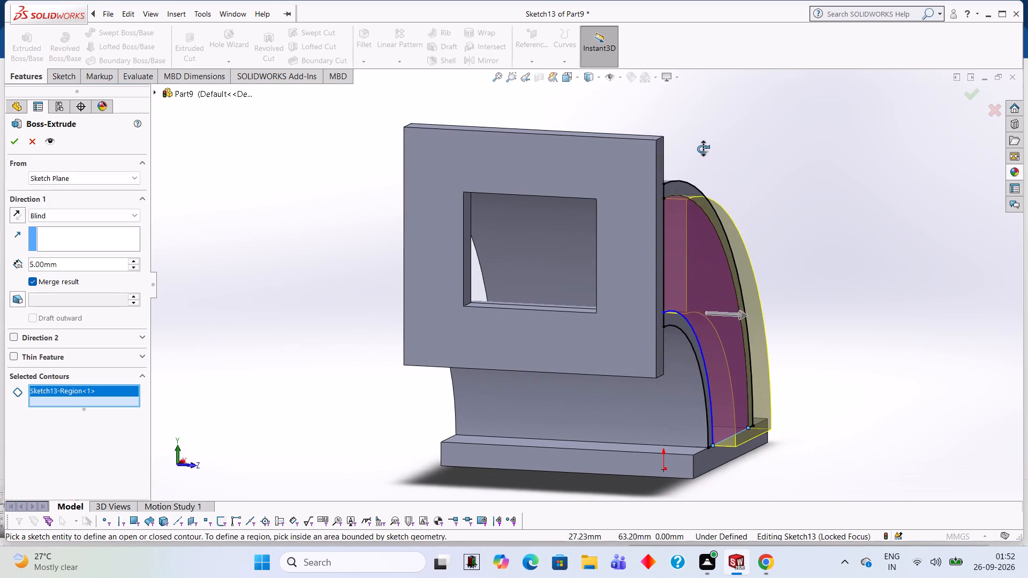
{"action": "middle_click_drag", "start_coordinate": [703, 149], "coordinate": [696, 147]}
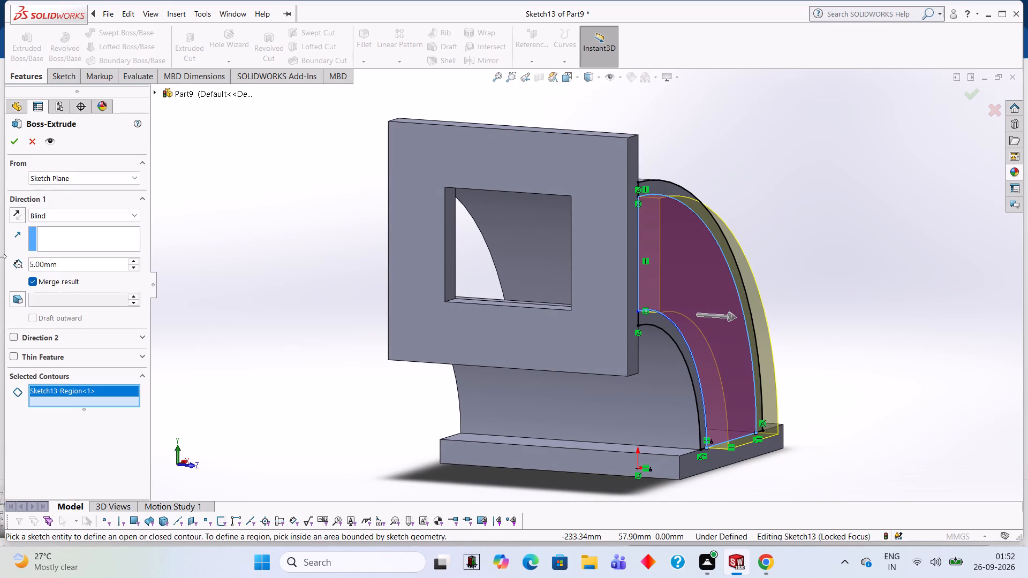
{"action": "left_click", "coordinate": [13, 215]}
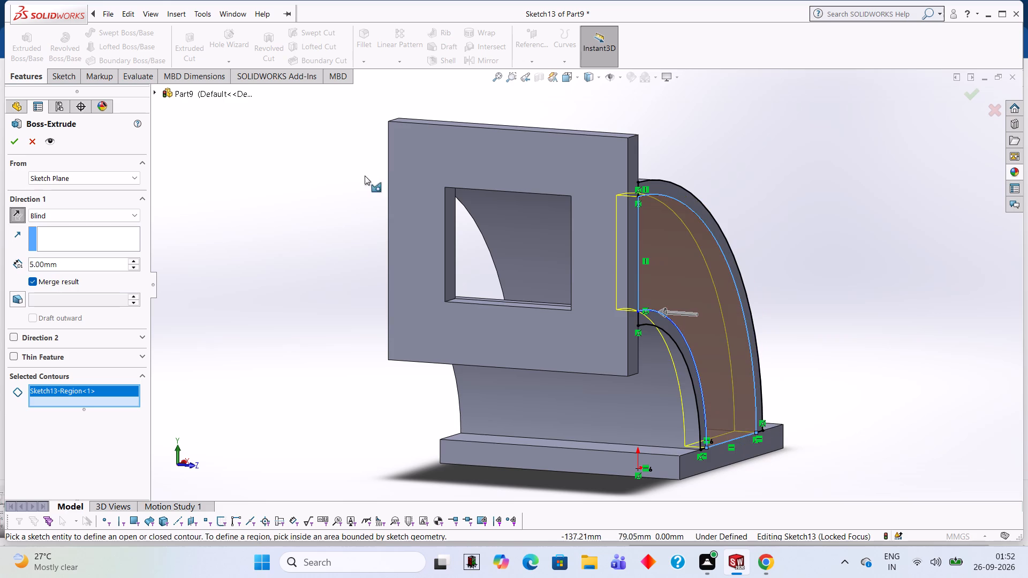
{"action": "middle_click_drag", "start_coordinate": [735, 142], "coordinate": [661, 150]}
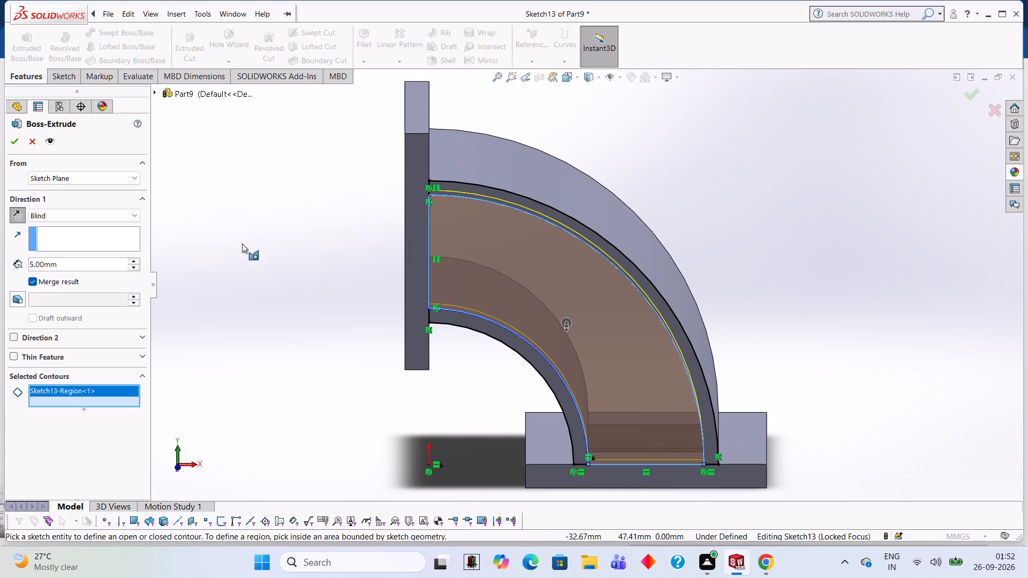
{"action": "left_click", "coordinate": [13, 142]}
{"action": "left_click", "coordinate": [207, 215]}
Start a sketch on the bend's opposite, still open side face and view it face-on.
{"action": "middle_click_drag", "start_coordinate": [213, 216], "coordinate": [266, 233]}
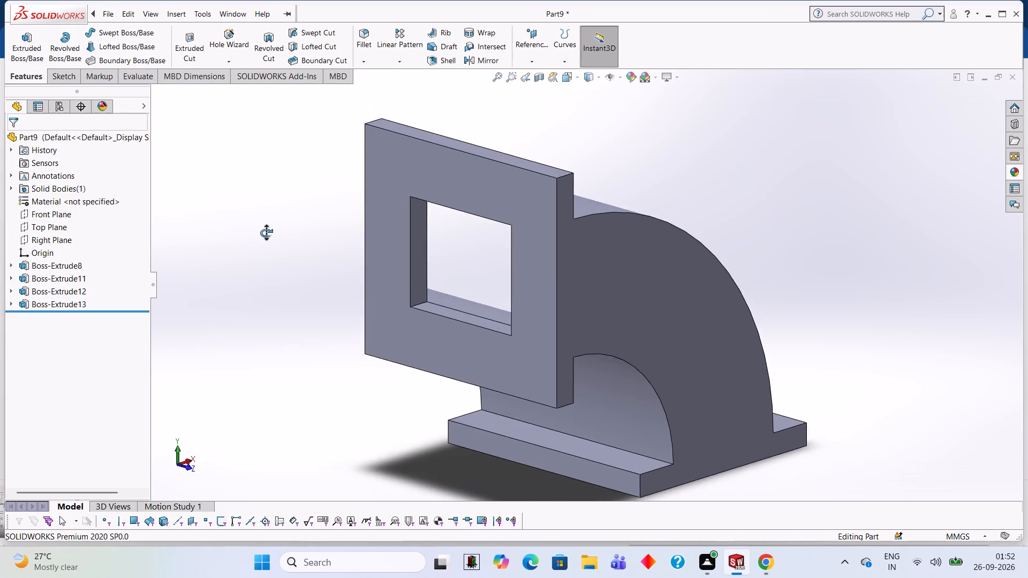
{"action": "middle_click_drag", "start_coordinate": [266, 233], "coordinate": [385, 214]}
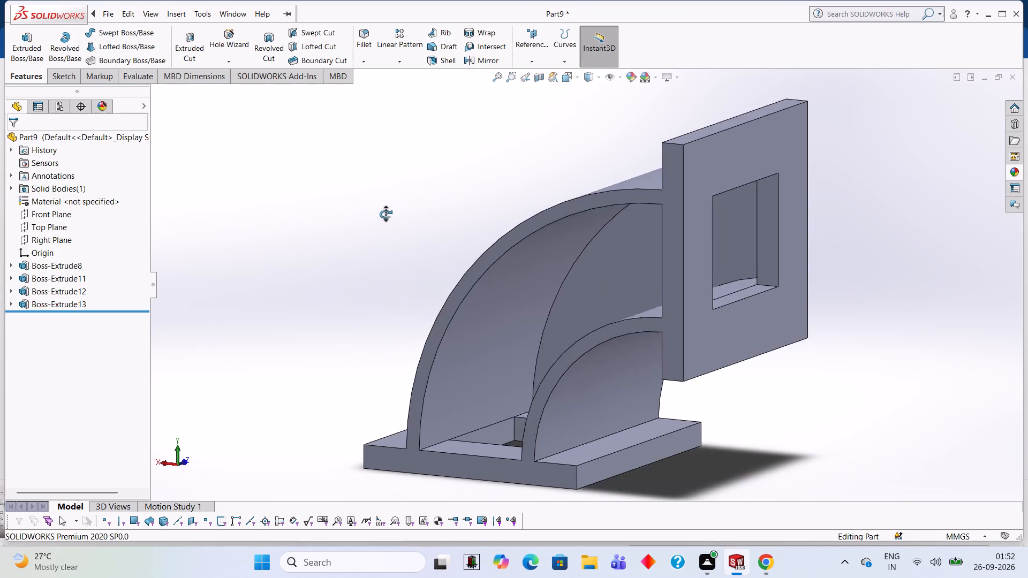
{"action": "middle_click_drag", "start_coordinate": [385, 214], "coordinate": [300, 210]}
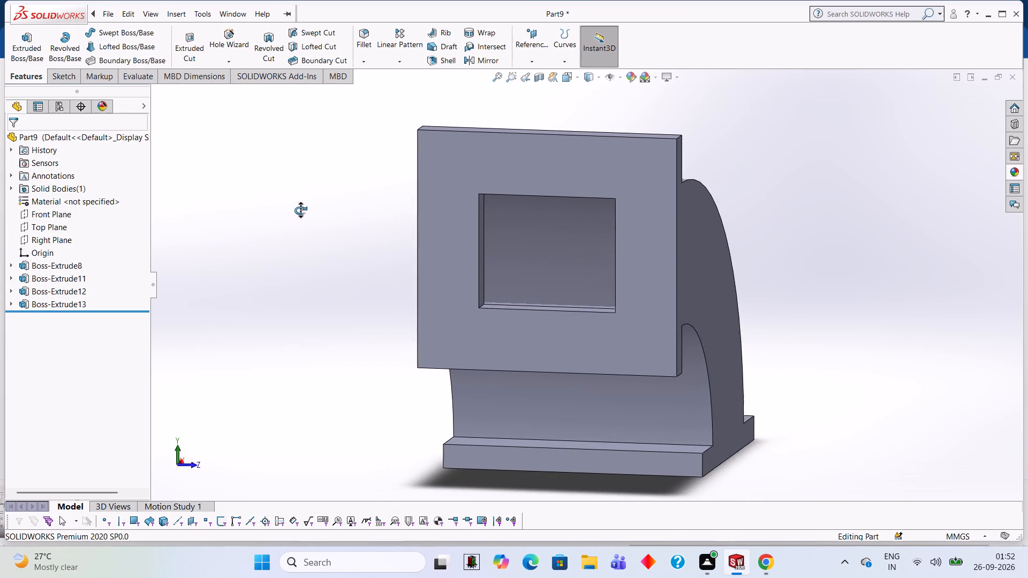
{"action": "middle_click_drag", "start_coordinate": [300, 210], "coordinate": [301, 212]}
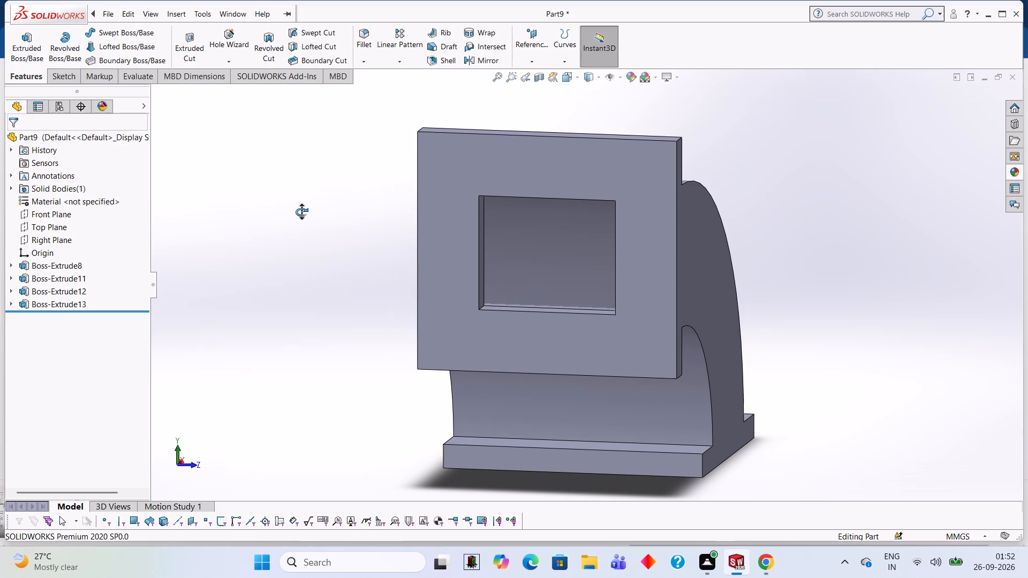
{"action": "middle_click_drag", "start_coordinate": [301, 212], "coordinate": [301, 212]}
{"action": "middle_click_drag", "start_coordinate": [301, 212], "coordinate": [256, 196]}
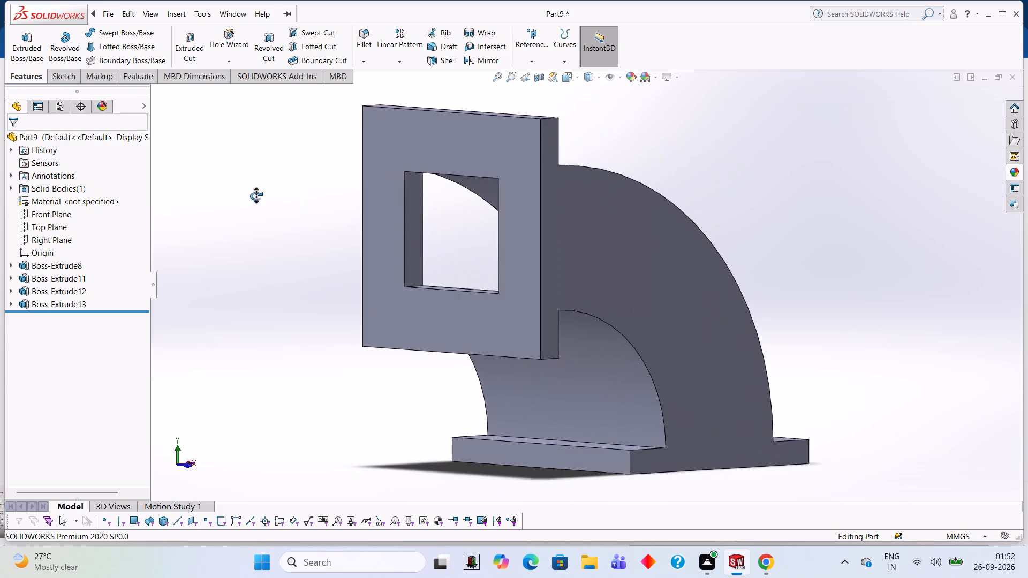
{"action": "middle_click_drag", "start_coordinate": [256, 196], "coordinate": [410, 193]}
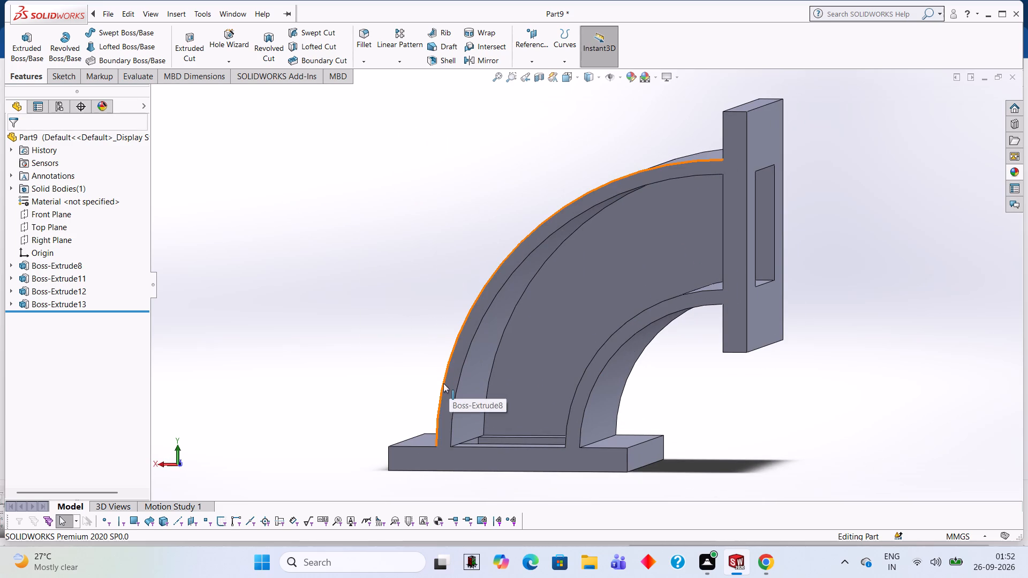
{"action": "left_click", "coordinate": [448, 385]}
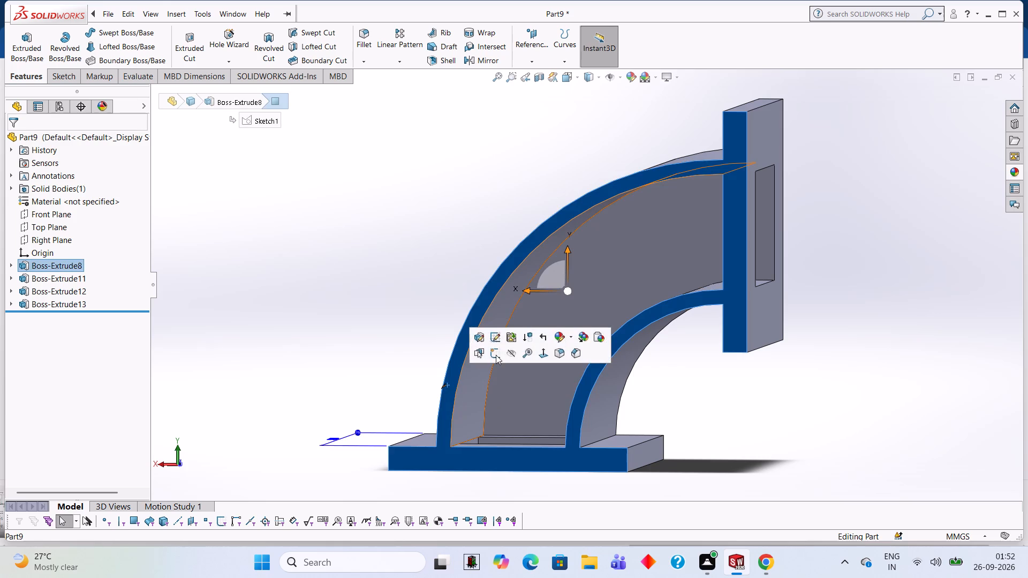
{"action": "left_click", "coordinate": [499, 353]}
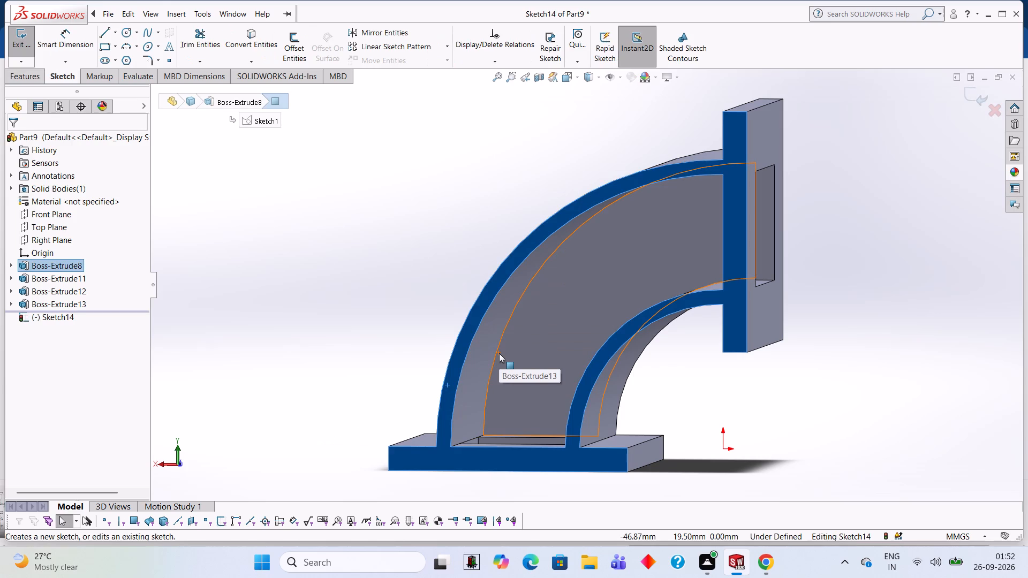
{"action": "key", "text": "ctrl+8"}
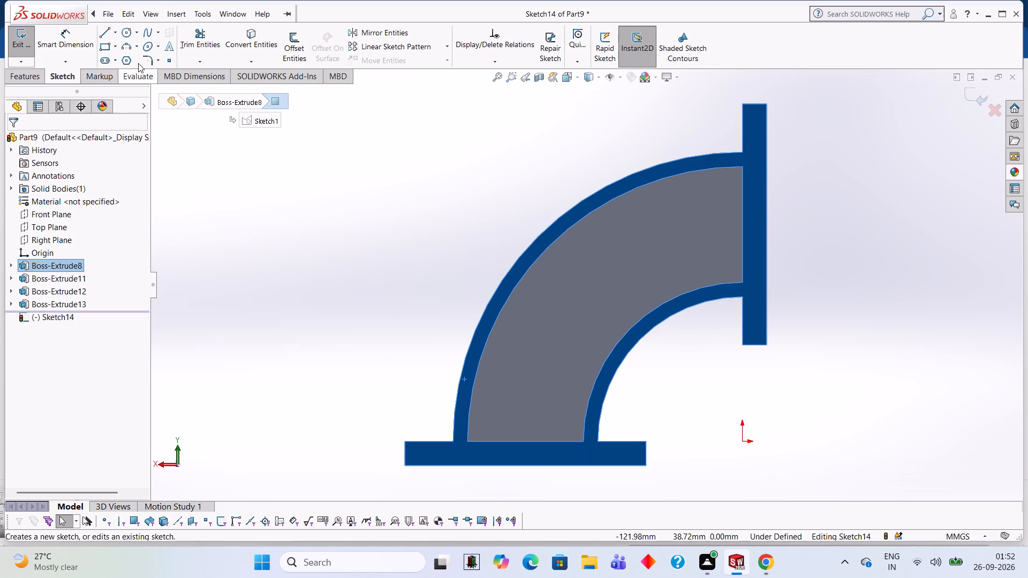
Draw four concentric circles centred on the origin with radii of 60, 57, 33 and 30 mm.
{"action": "left_click", "coordinate": [125, 36]}
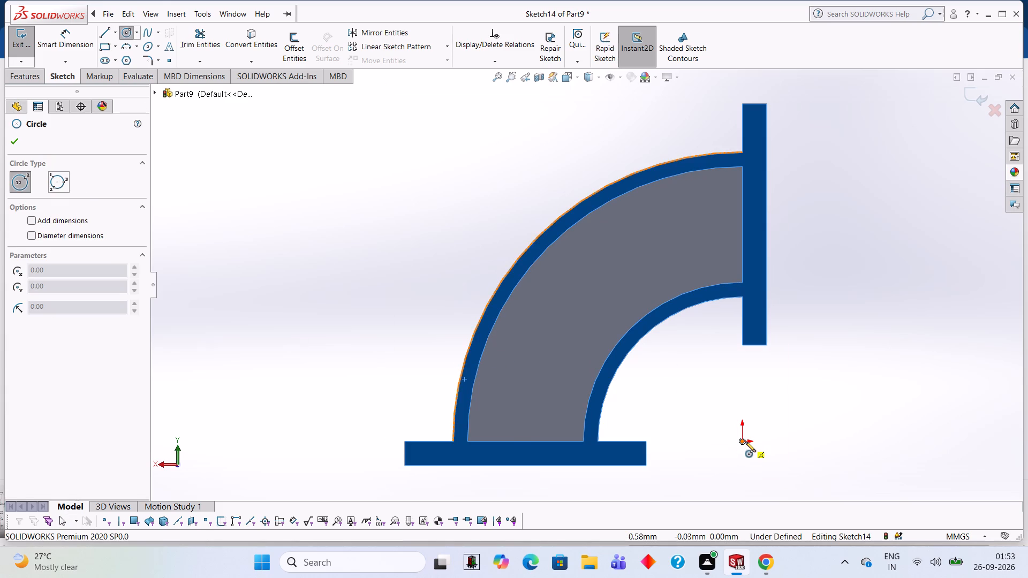
{"action": "left_click", "coordinate": [742, 442]}
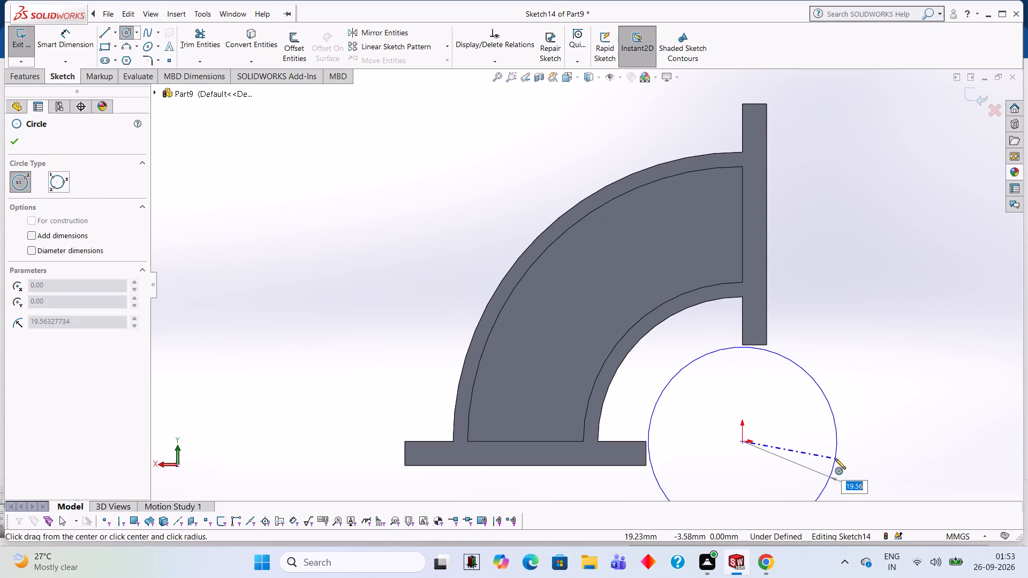
{"action": "type", "text": "60"}
{"action": "key", "text": "Return"}
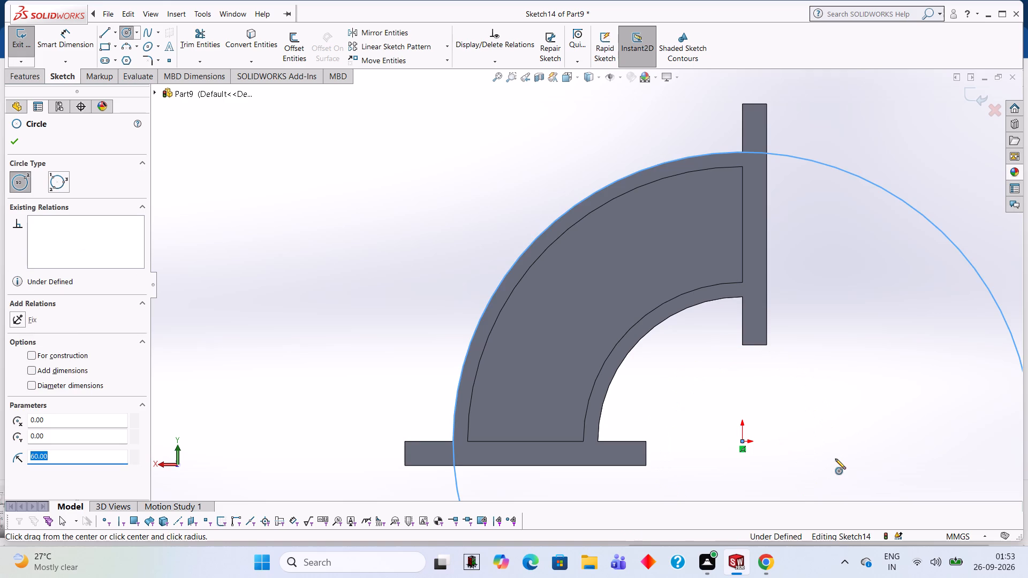
{"action": "scroll", "coordinate": [788, 466], "scroll_direction": "up", "scroll_amount": 2}
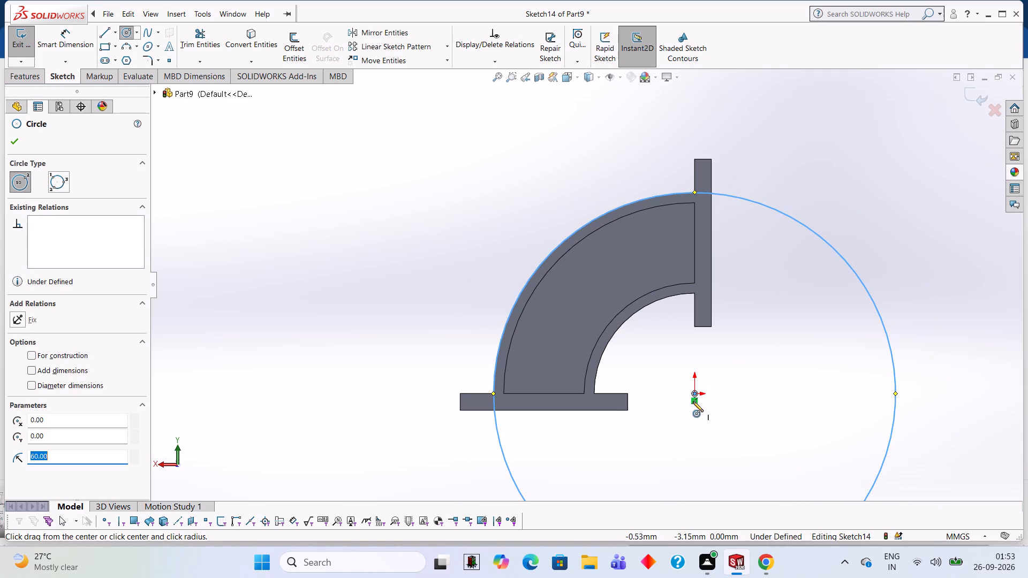
{"action": "left_click", "coordinate": [694, 391]}
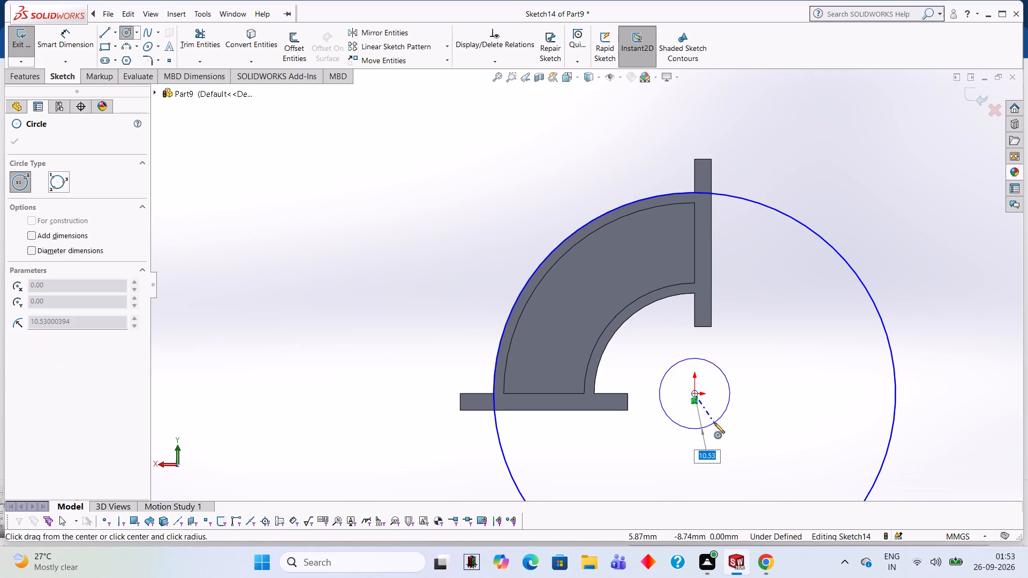
{"action": "type", "text": "57"}
{"action": "key", "text": "Return"}
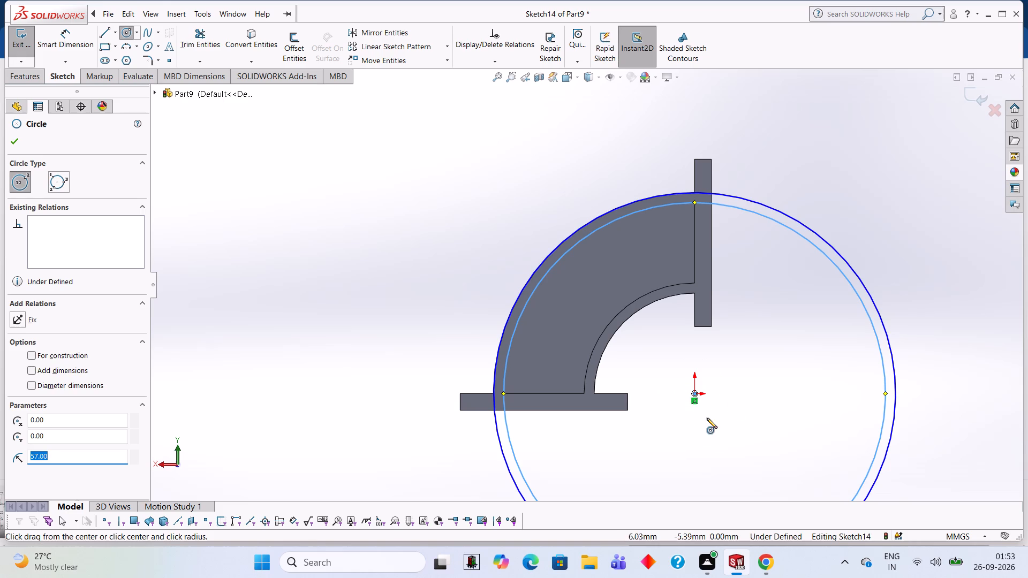
{"action": "left_click", "coordinate": [693, 393]}
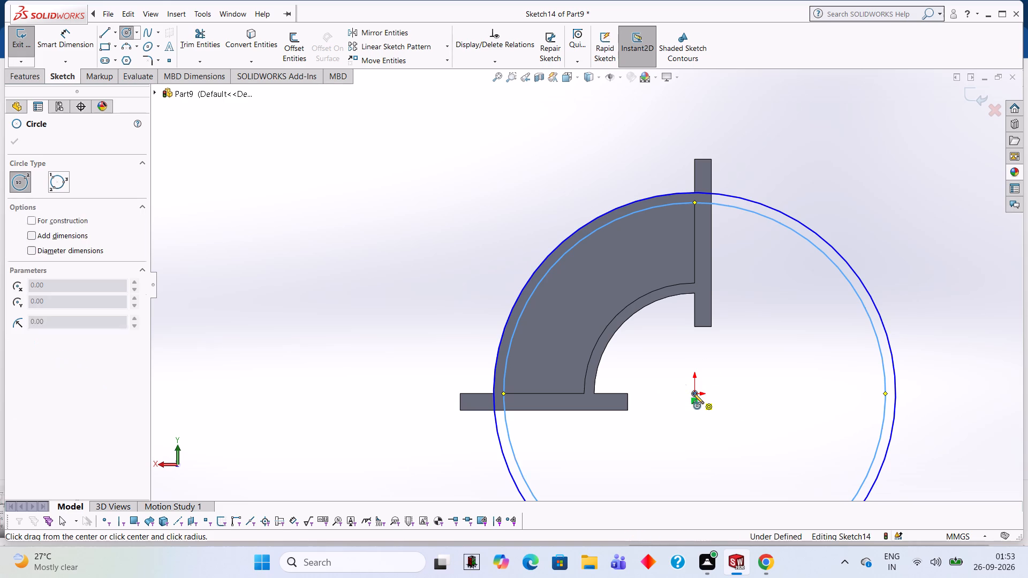
{"action": "type", "text": "33"}
{"action": "key", "text": "Return"}
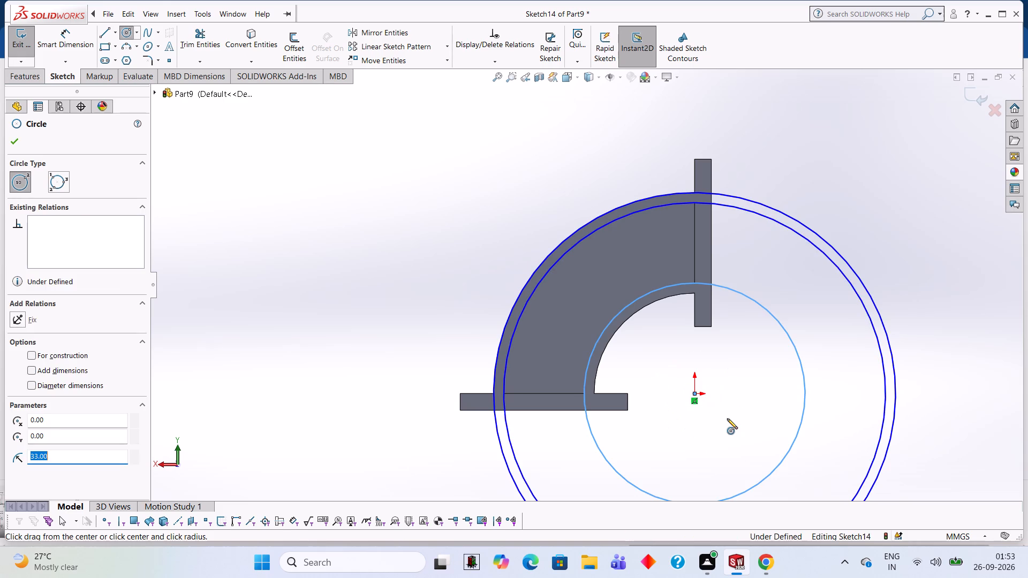
{"action": "left_click", "coordinate": [694, 392]}
{"action": "type", "text": "30"}
{"action": "key", "text": "Return"}
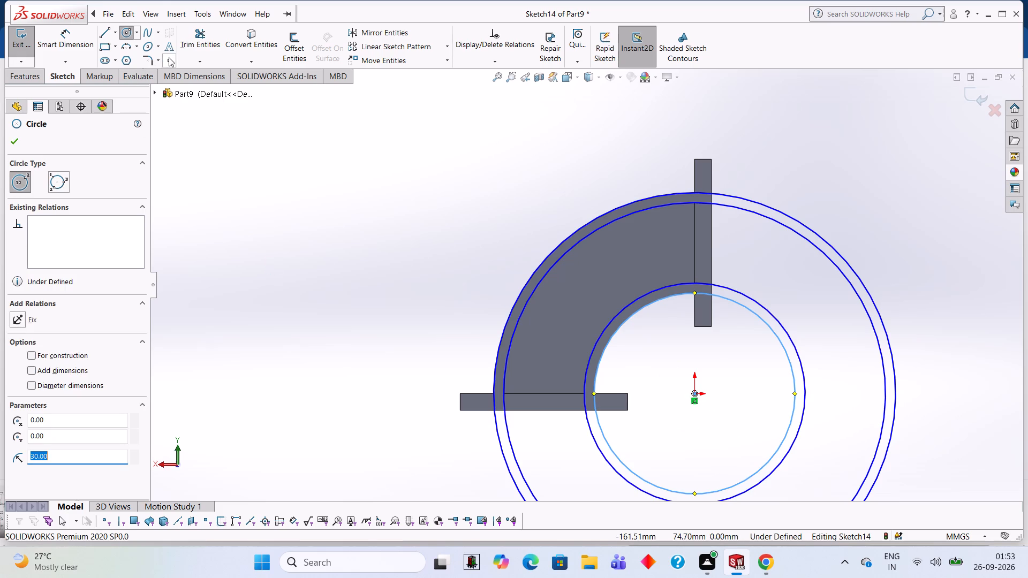
Join the 60 mm and 30 mm circles with a vertical line along the upright flange and a 30 mm horizontal line along the horizontal flange.
{"action": "left_click", "coordinate": [109, 37]}
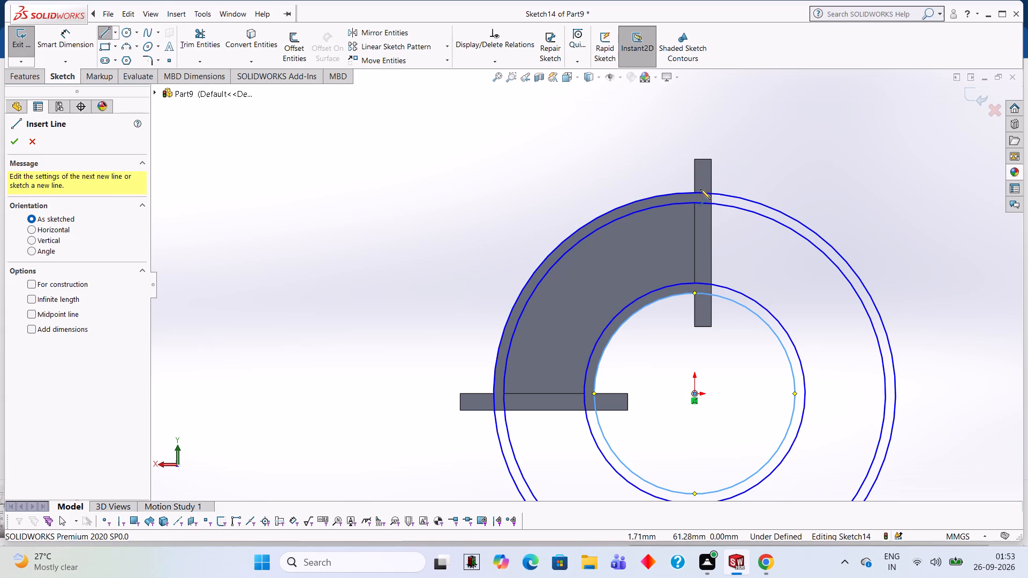
{"action": "left_click", "coordinate": [694, 192]}
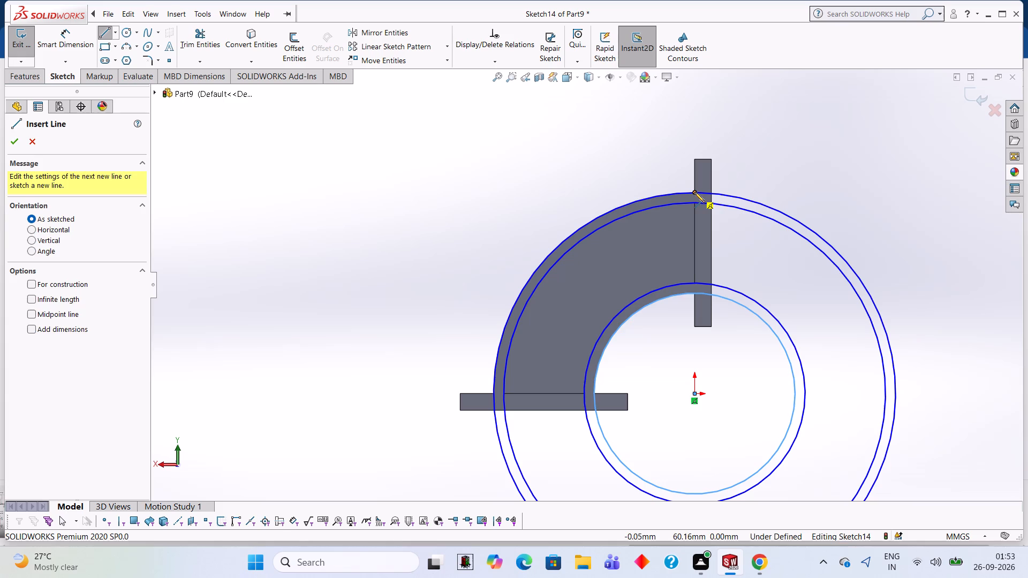
{"action": "left_click", "coordinate": [694, 294]}
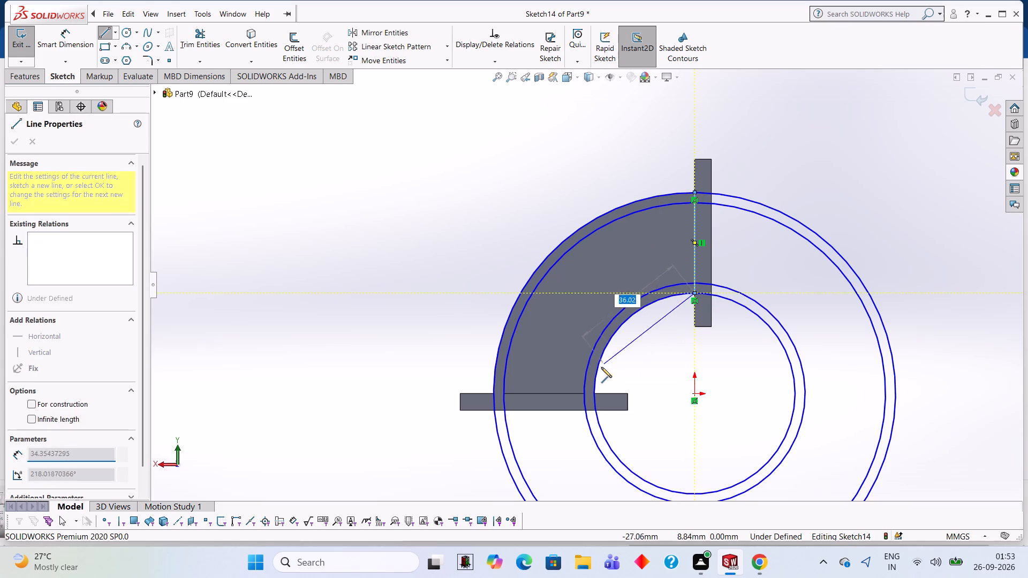
{"action": "key", "text": "Escape"}
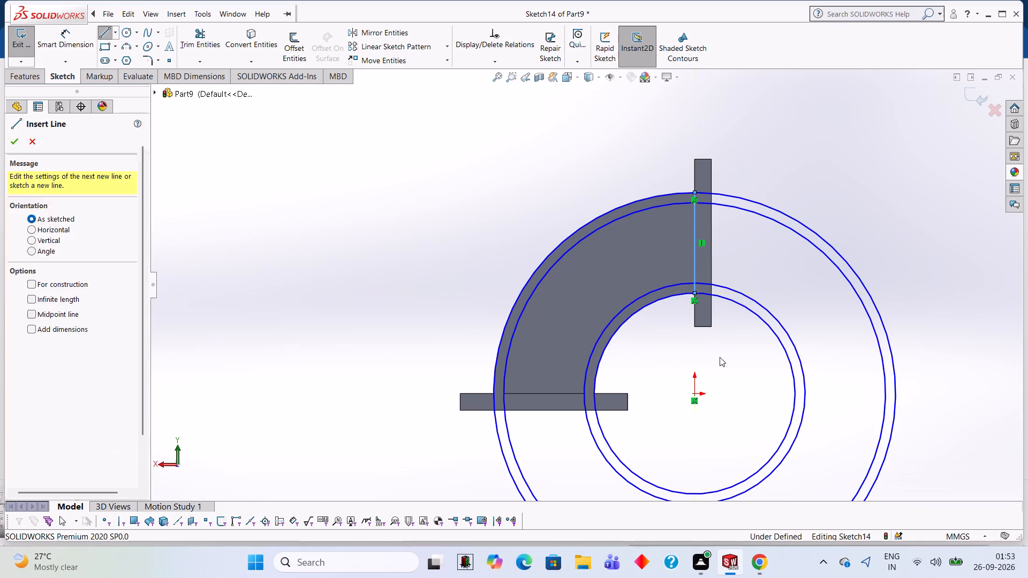
{"action": "left_click", "coordinate": [110, 38]}
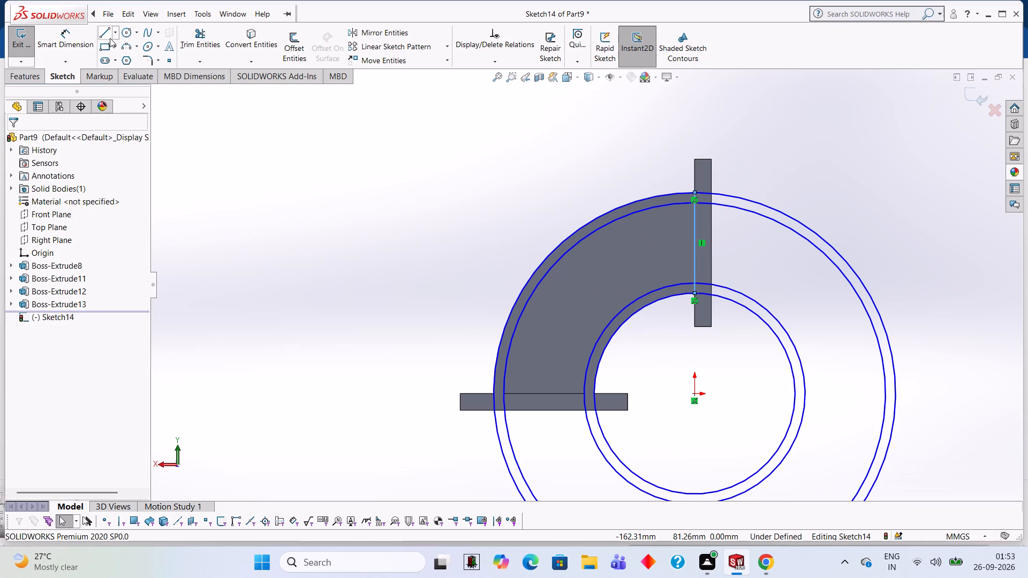
{"action": "left_click", "coordinate": [494, 393]}
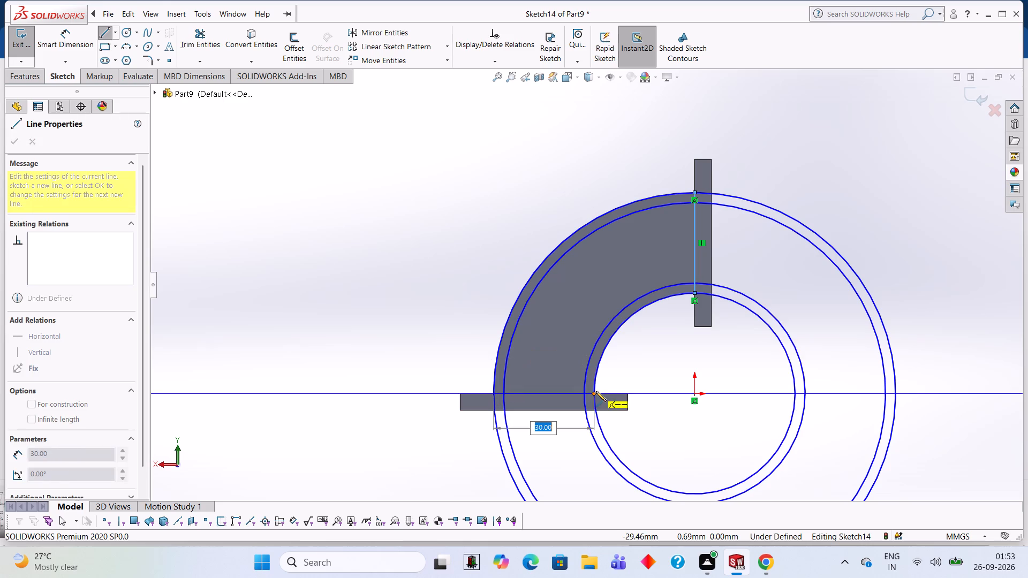
{"action": "left_click", "coordinate": [593, 392]}
{"action": "key", "text": "Escape"}
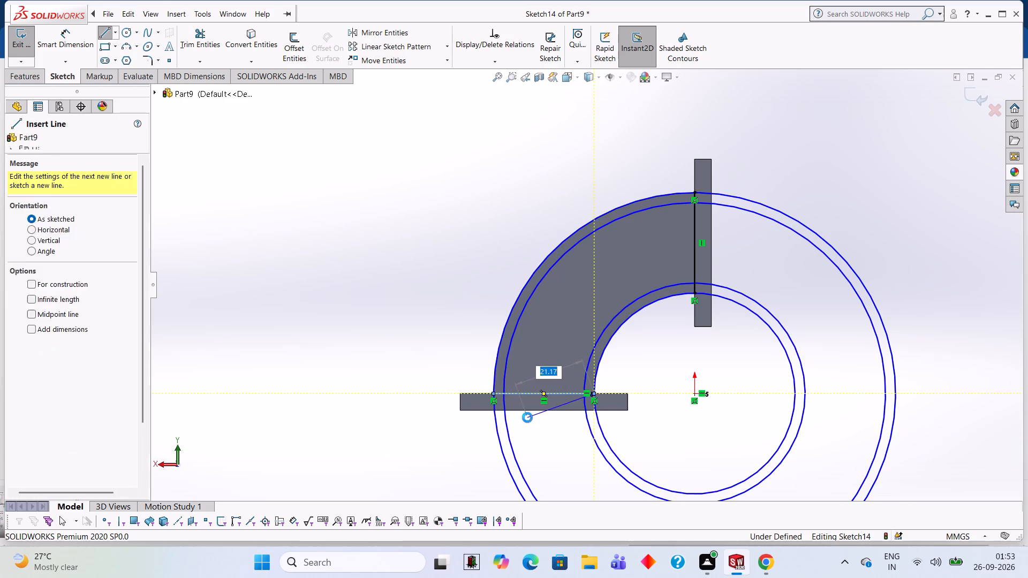
Trim the four circles to the quarter-bend arcs between the vertical and horizontal lines.
{"action": "left_click", "coordinate": [208, 45]}
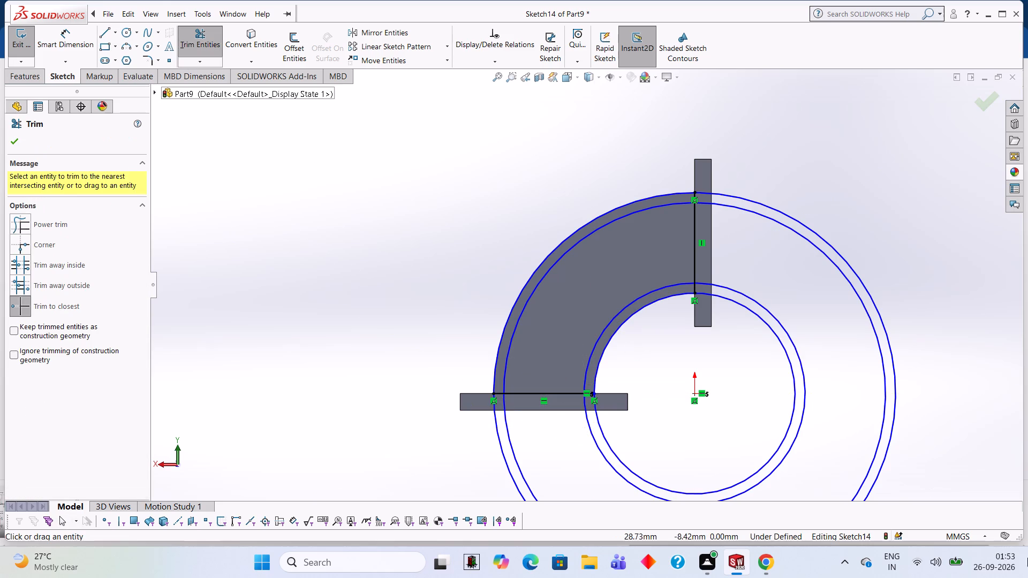
{"action": "left_click", "coordinate": [802, 416]}
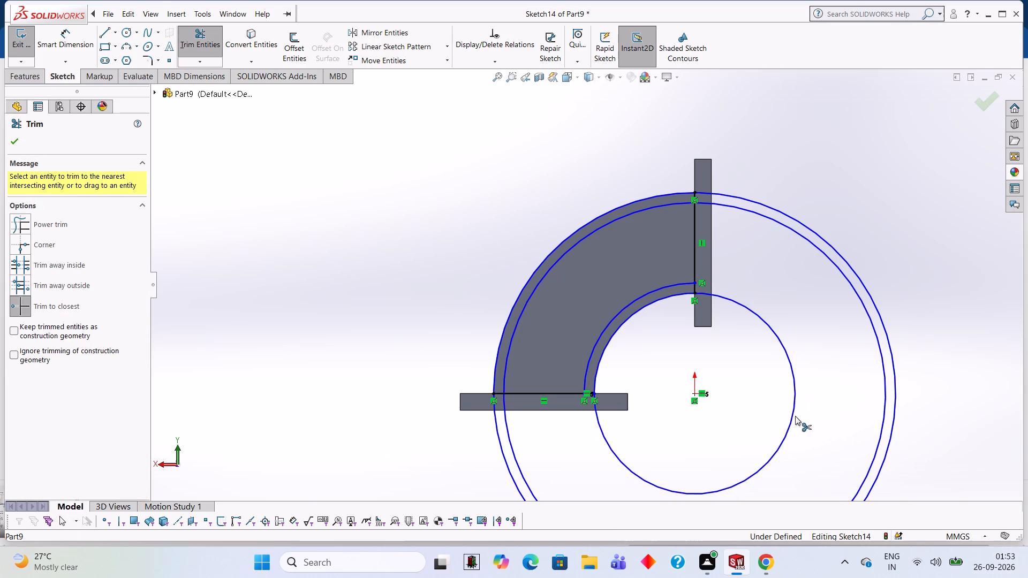
{"action": "left_click", "coordinate": [790, 416]}
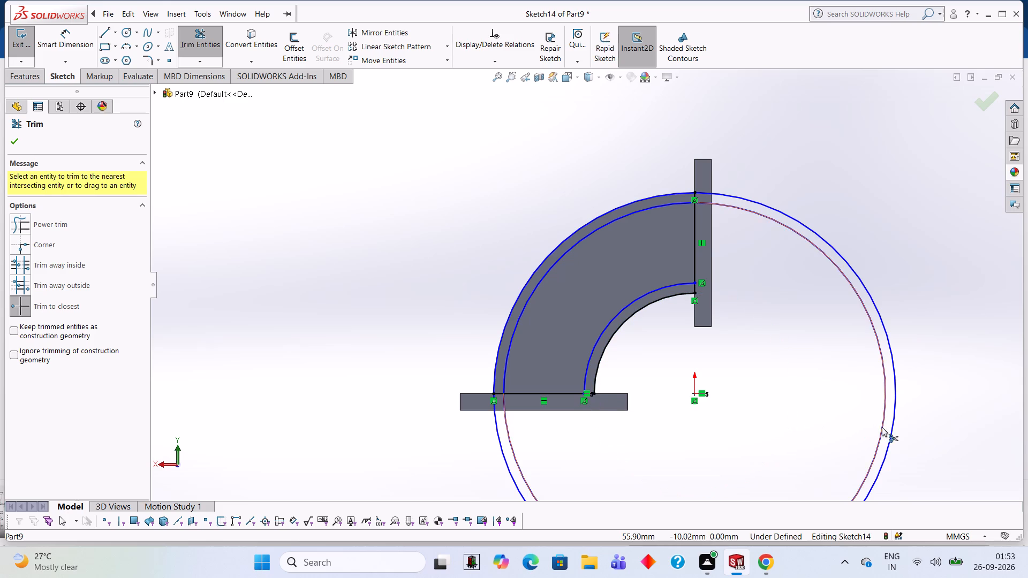
{"action": "left_click", "coordinate": [882, 427]}
{"action": "left_click", "coordinate": [893, 432]}
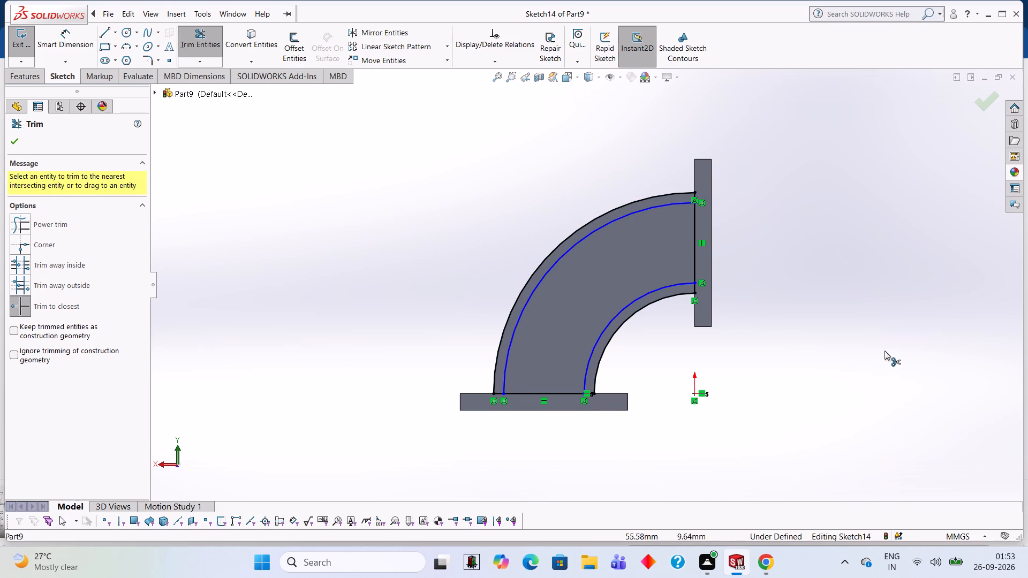
Extrude the sketch region between the inner and outer arc walls 5 mm blind, reversed into the bend, merging the result.
{"action": "middle_click_drag", "start_coordinate": [820, 166], "coordinate": [765, 182]}
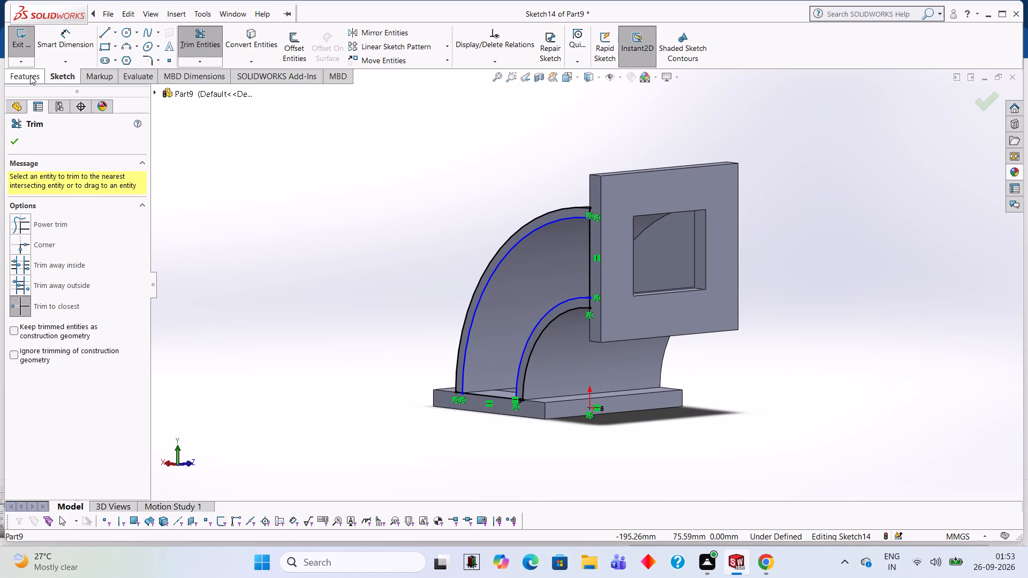
{"action": "left_click", "coordinate": [29, 77]}
{"action": "left_click", "coordinate": [30, 51]}
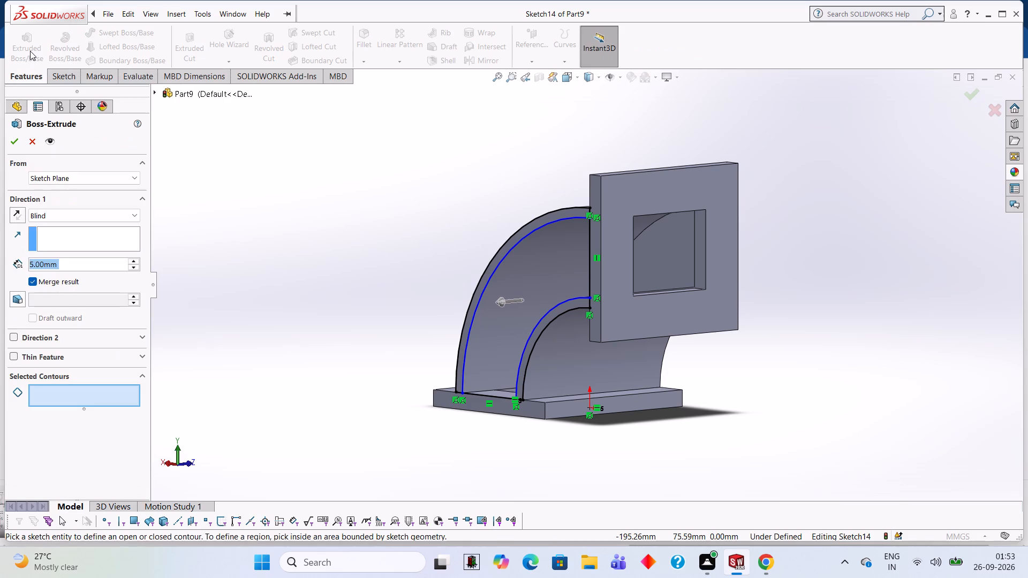
{"action": "left_click", "coordinate": [513, 268]}
{"action": "middle_click_drag", "start_coordinate": [812, 191], "coordinate": [782, 194]}
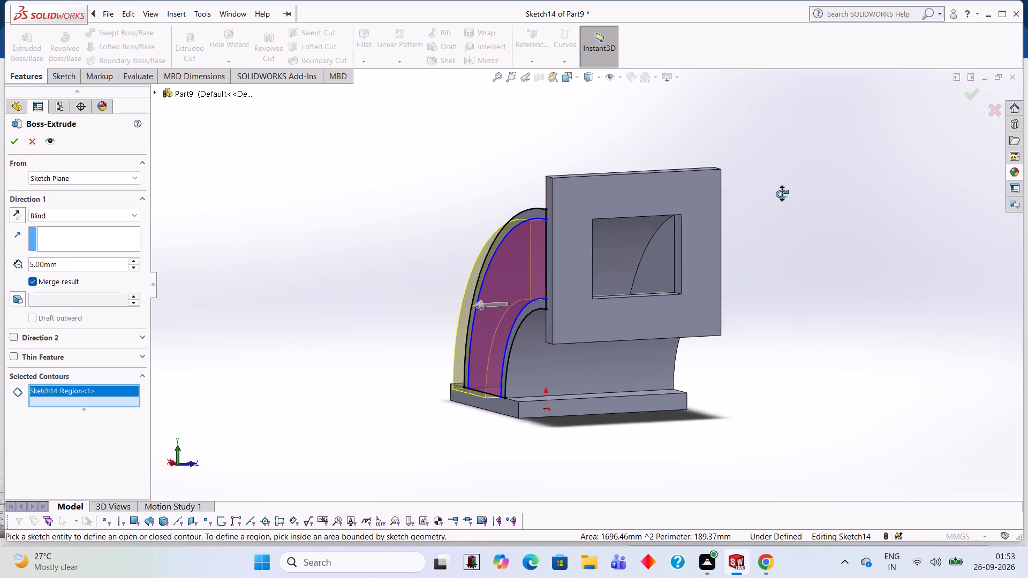
{"action": "middle_click_drag", "start_coordinate": [782, 194], "coordinate": [763, 195]}
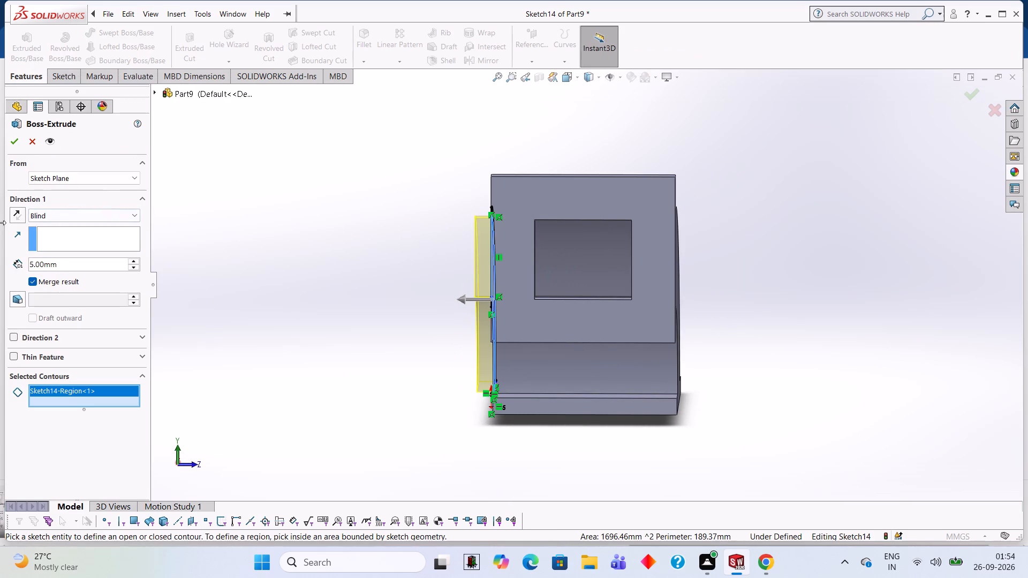
{"action": "left_click", "coordinate": [25, 211]}
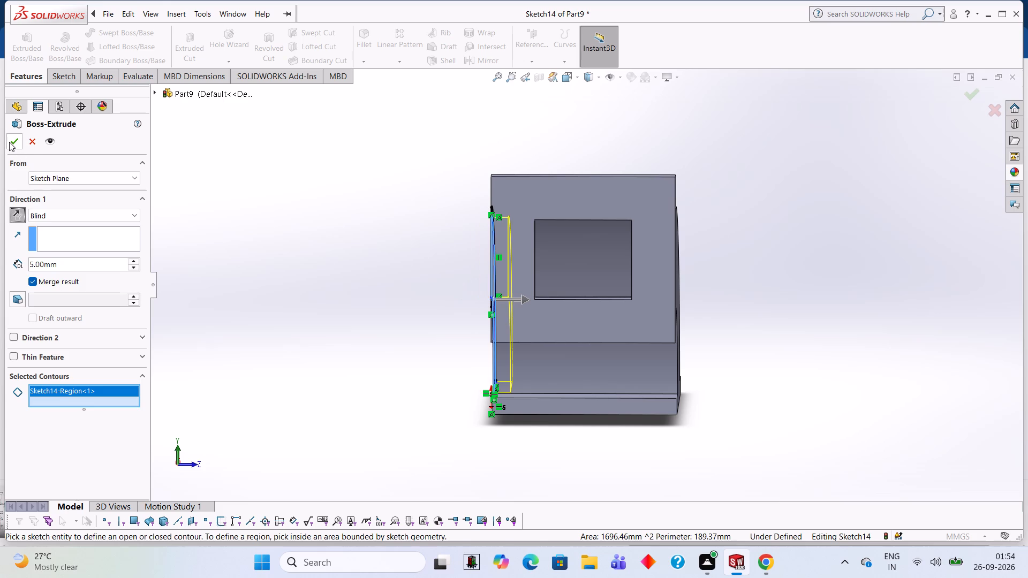
{"action": "left_click", "coordinate": [9, 142]}
{"action": "left_click", "coordinate": [247, 230]}
Start a sketch on the bend's newly closed side face, flush with both flanges, and view it face-on.
{"action": "middle_click_drag", "start_coordinate": [254, 233], "coordinate": [310, 258]}
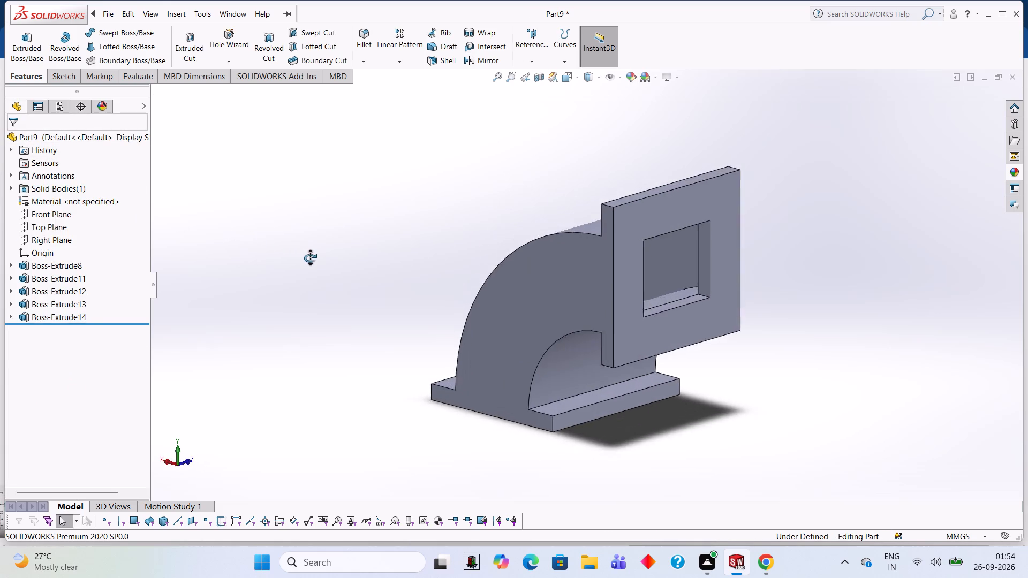
{"action": "middle_click_drag", "start_coordinate": [310, 258], "coordinate": [366, 191]}
{"action": "middle_click_drag", "start_coordinate": [309, 305], "coordinate": [407, 207]}
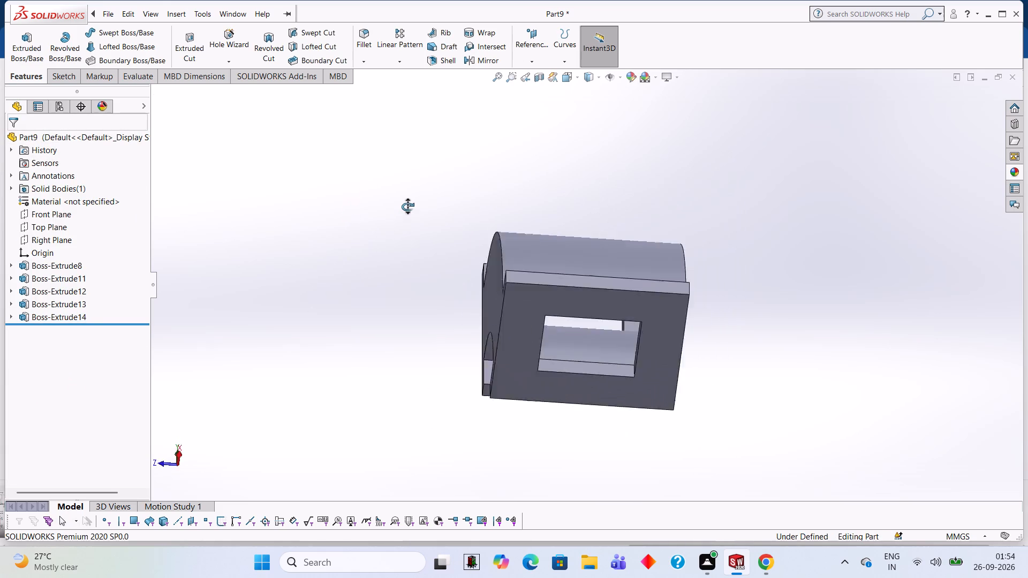
{"action": "middle_click_drag", "start_coordinate": [407, 207], "coordinate": [303, 218]}
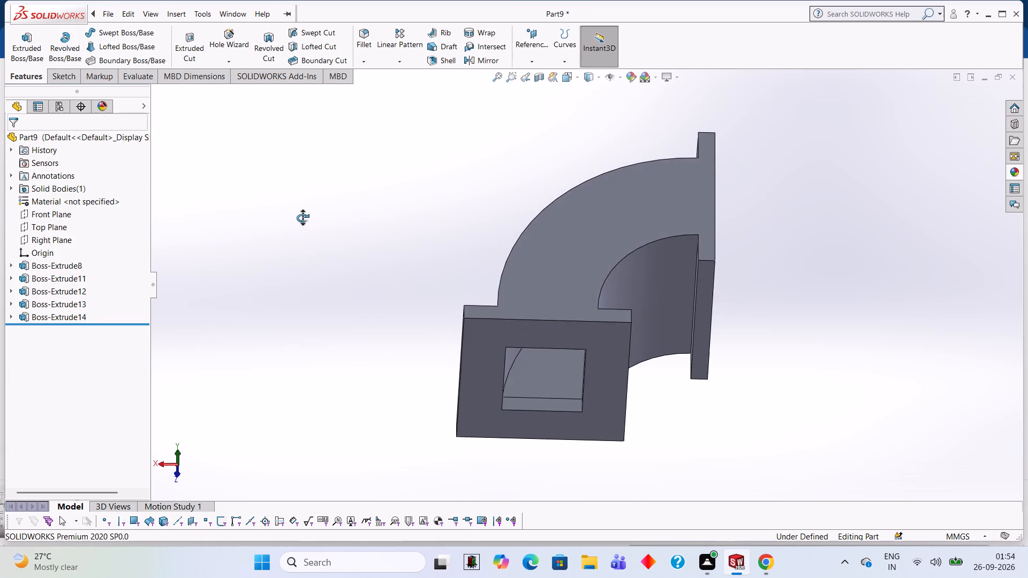
{"action": "middle_click_drag", "start_coordinate": [303, 218], "coordinate": [307, 343]}
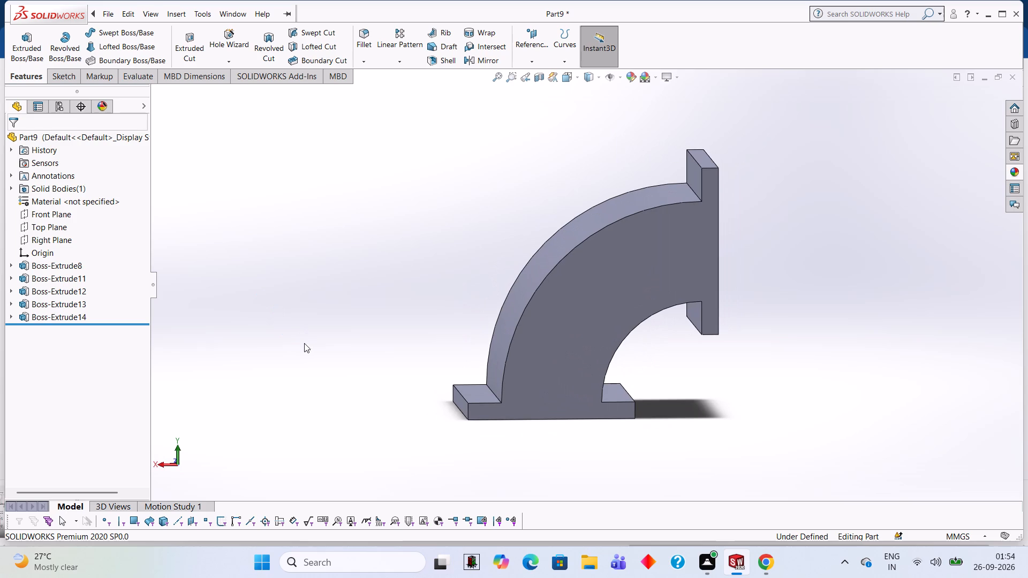
{"action": "left_click", "coordinate": [628, 269]}
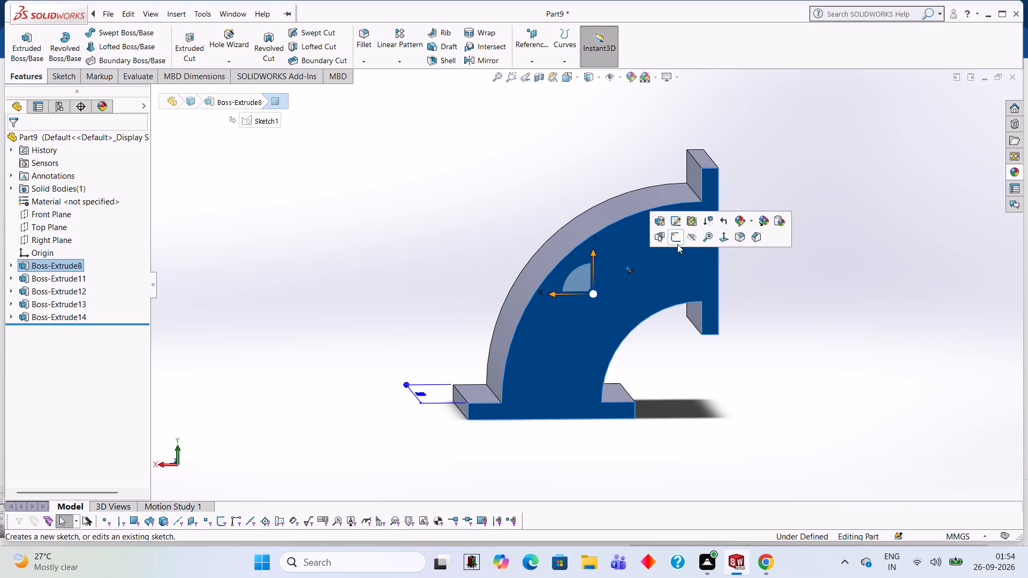
{"action": "left_click", "coordinate": [677, 244]}
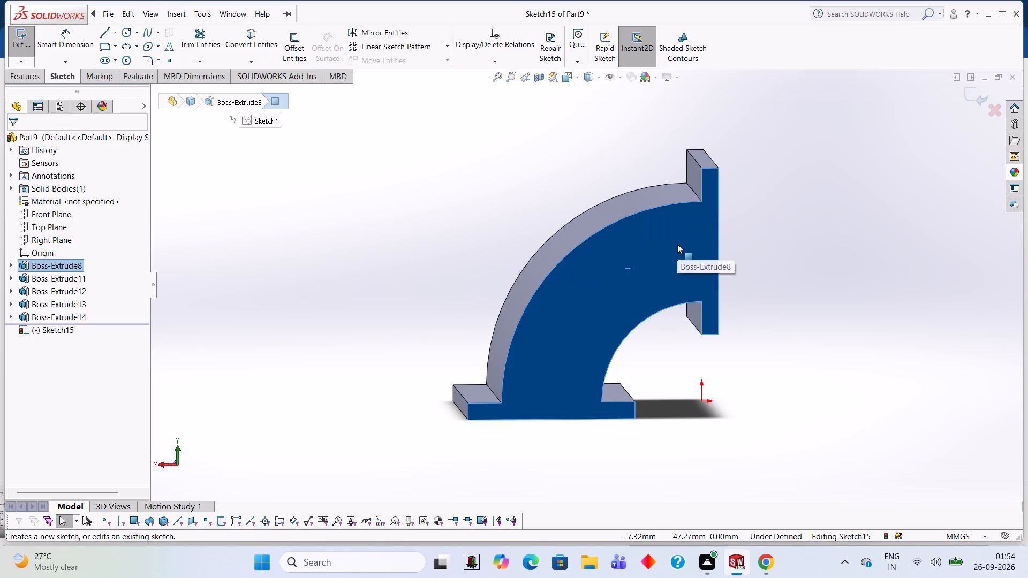
{"action": "key", "text": "ctrl+8"}
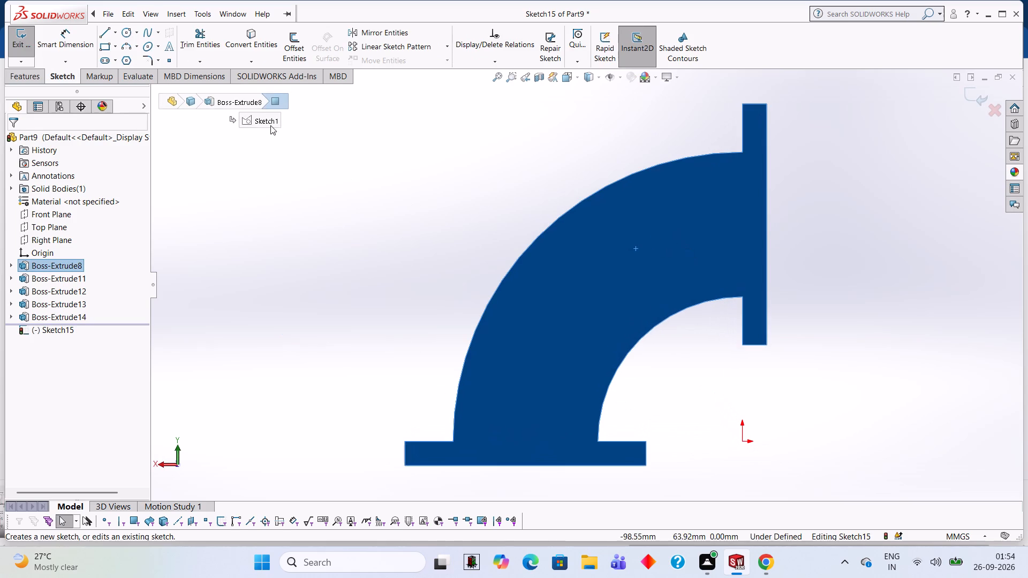
{"action": "left_click", "coordinate": [391, 111]}
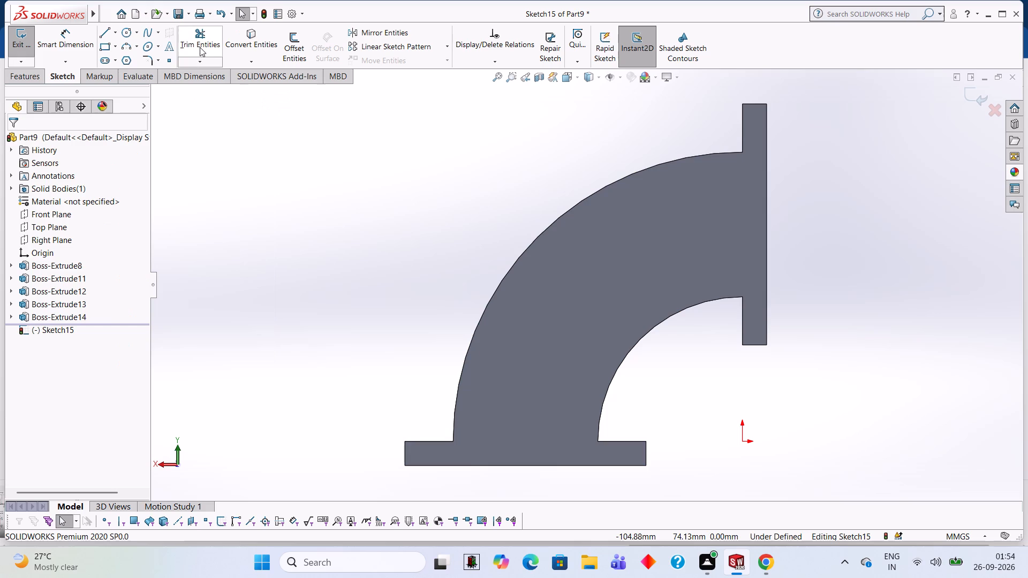
Draw four concentric circles centred on the origin with radii of 30, 33, 60 and 57 mm.
{"action": "left_click", "coordinate": [126, 32]}
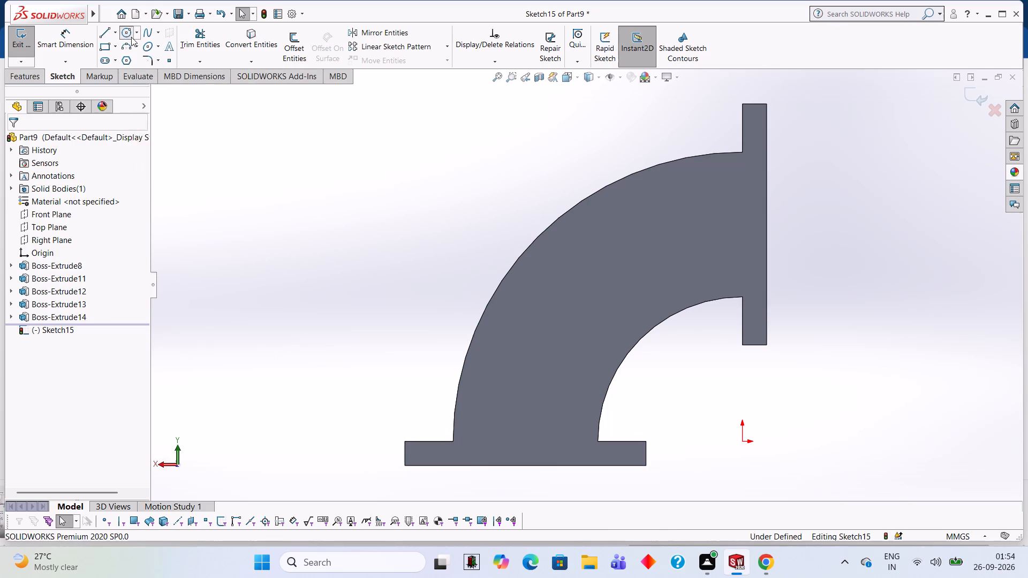
{"action": "left_click", "coordinate": [739, 441]}
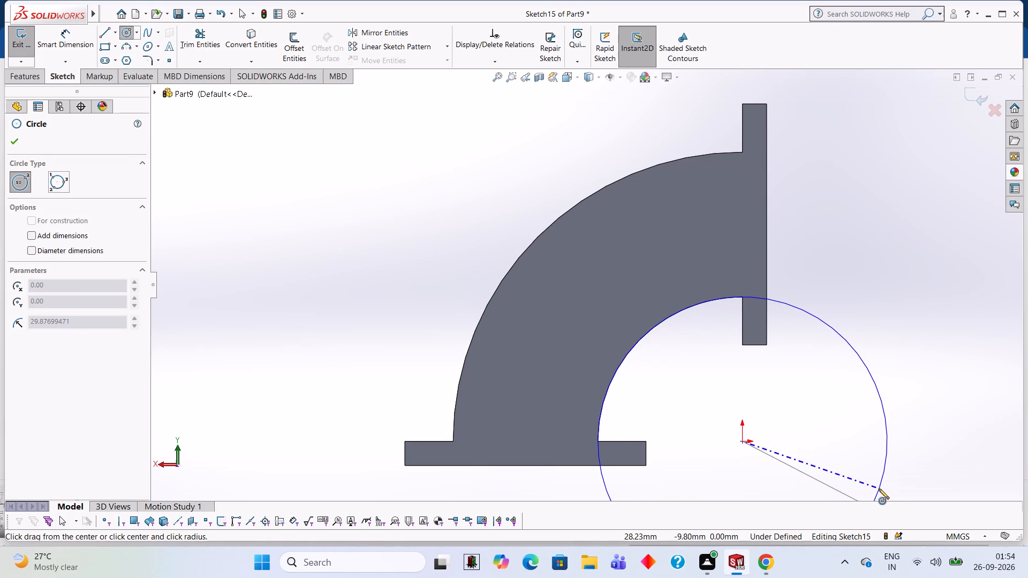
{"action": "type", "text": "30"}
{"action": "key", "text": "Return"}
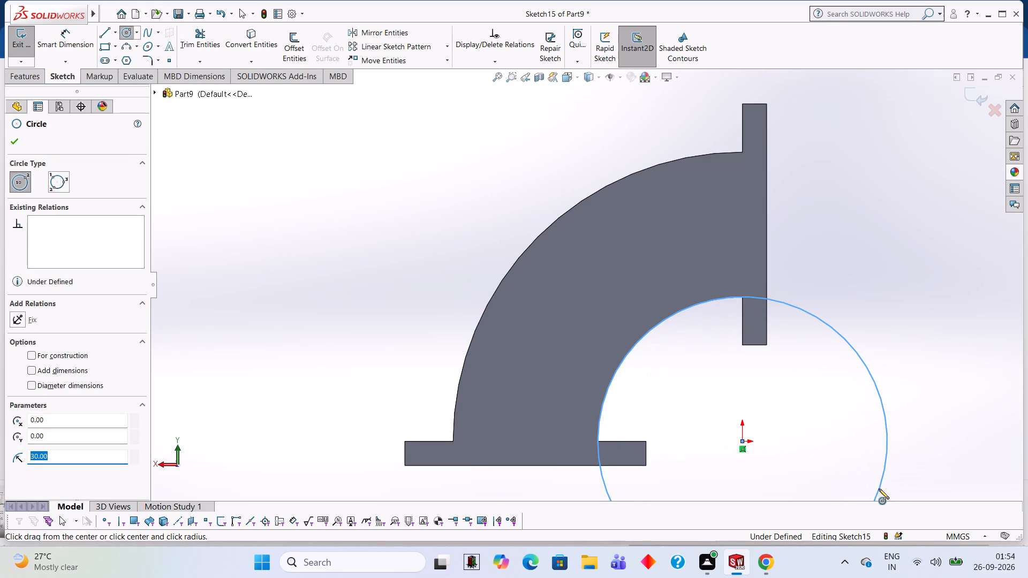
{"action": "left_click", "coordinate": [742, 443]}
{"action": "type", "text": "33"}
{"action": "key", "text": "Return"}
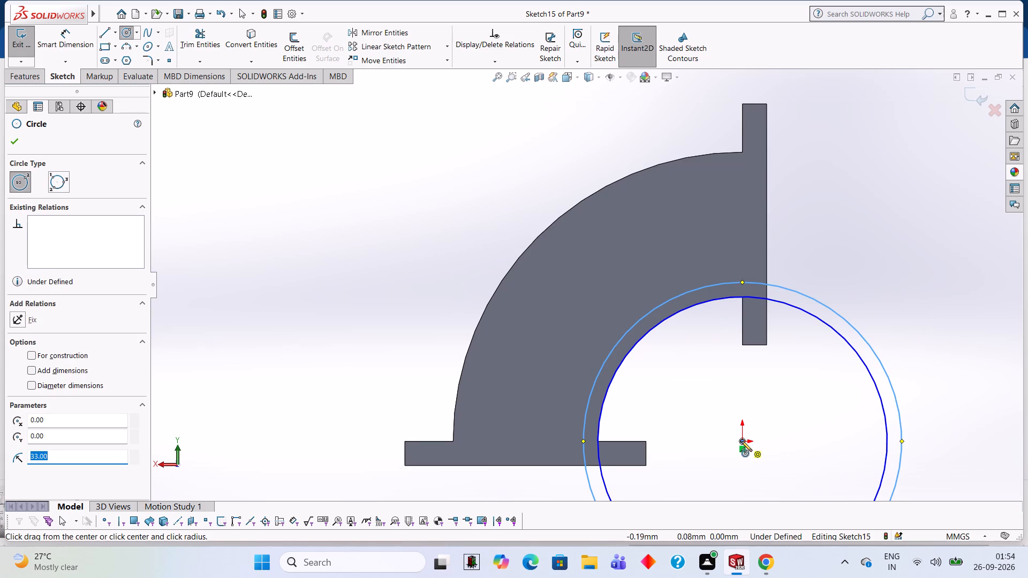
{"action": "left_click", "coordinate": [742, 441]}
{"action": "type", "text": "60"}
{"action": "key", "text": "Return"}
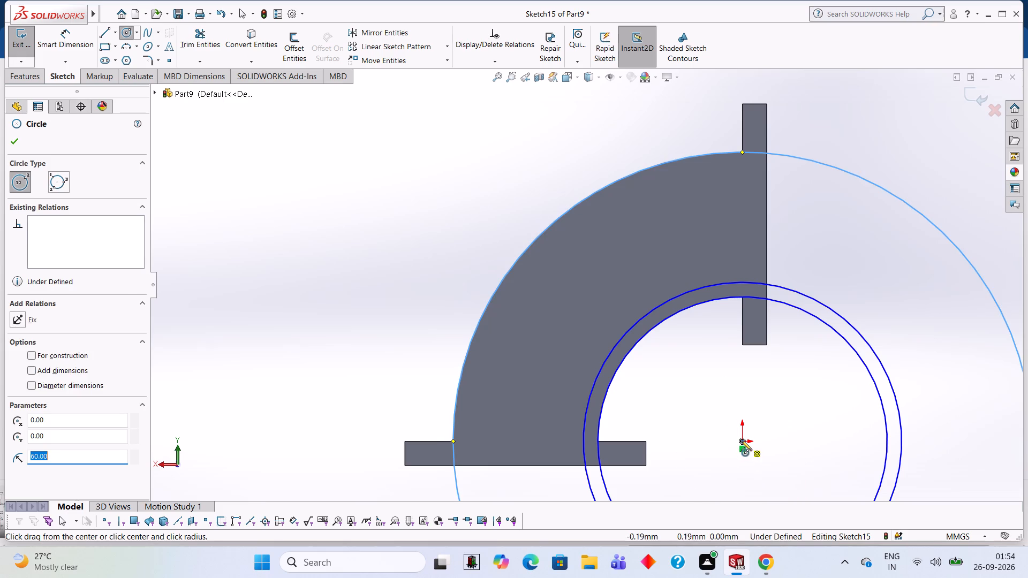
{"action": "left_click", "coordinate": [742, 440]}
{"action": "type", "text": "57"}
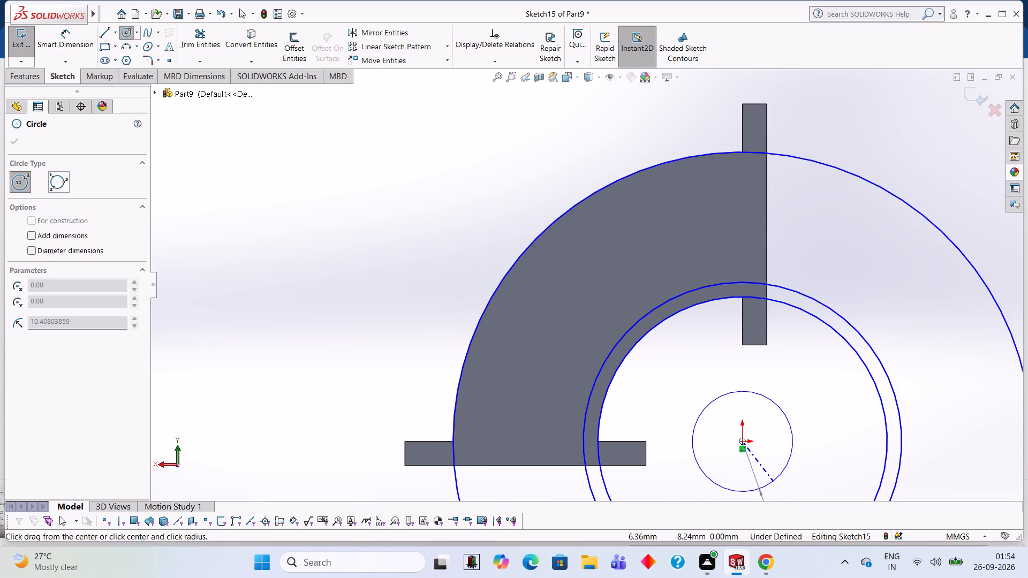
{"action": "key", "text": "Return"}
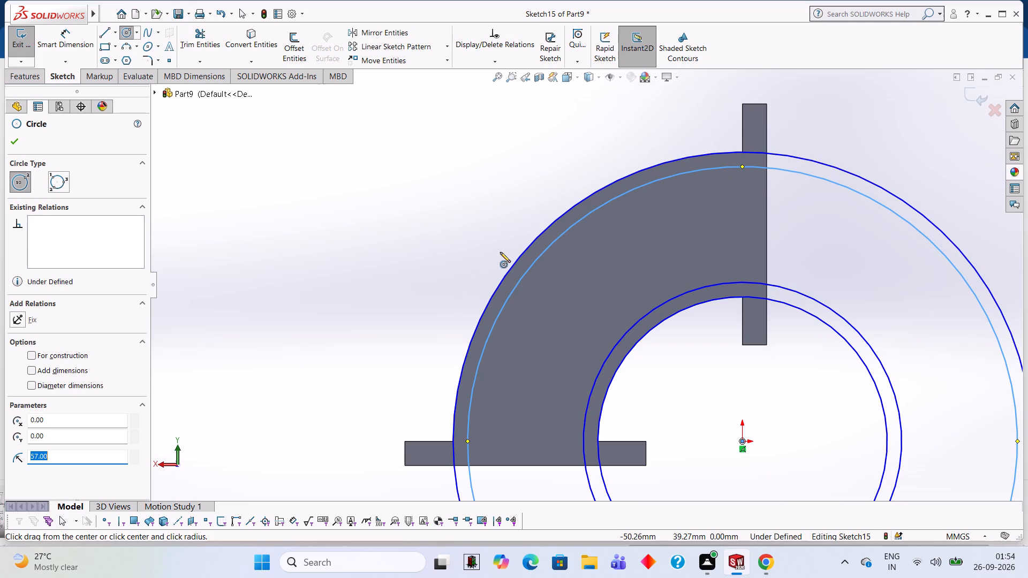
Join the 60 mm and 30 mm circles with a 30 mm vertical line along the upright flange and a horizontal line along the horizontal flange.
{"action": "left_click", "coordinate": [112, 31]}
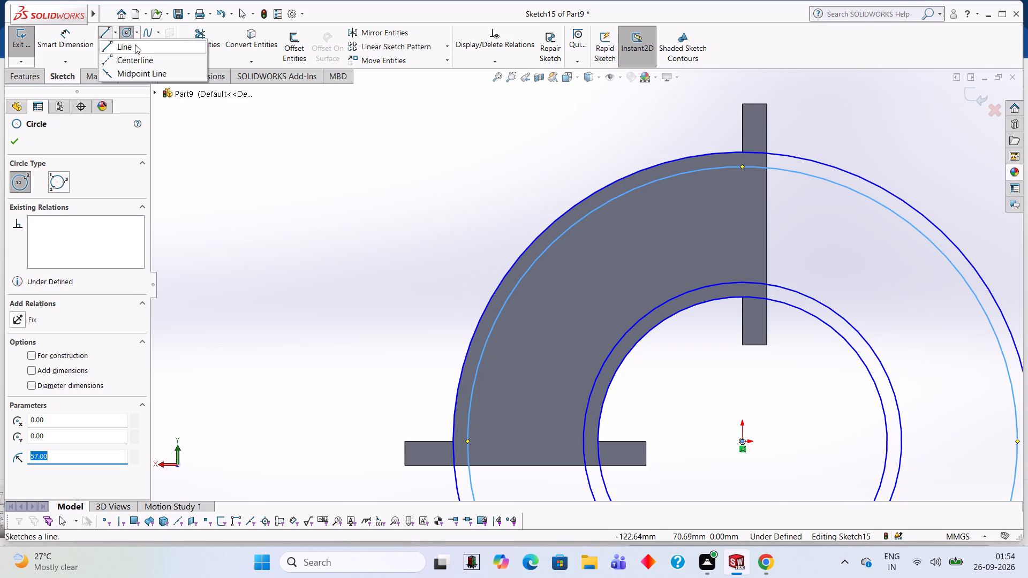
{"action": "left_click", "coordinate": [130, 42]}
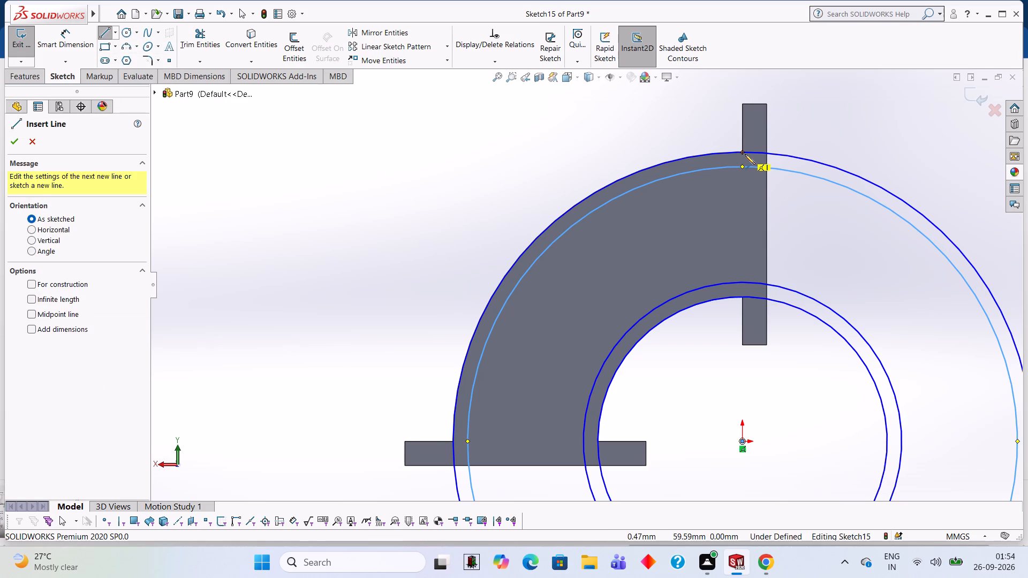
{"action": "left_click", "coordinate": [742, 153]}
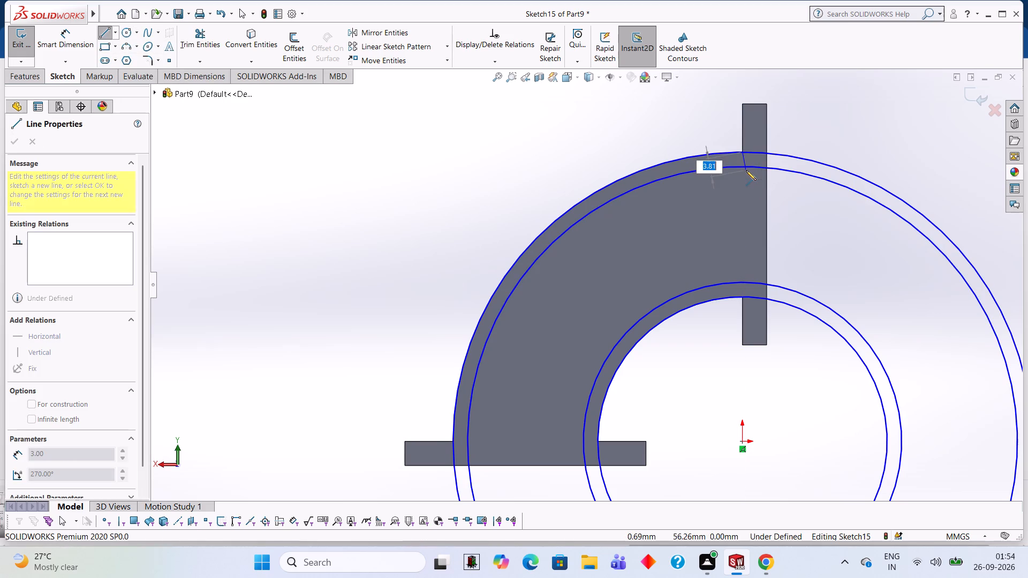
{"action": "left_click", "coordinate": [742, 296]}
{"action": "key", "text": "Escape"}
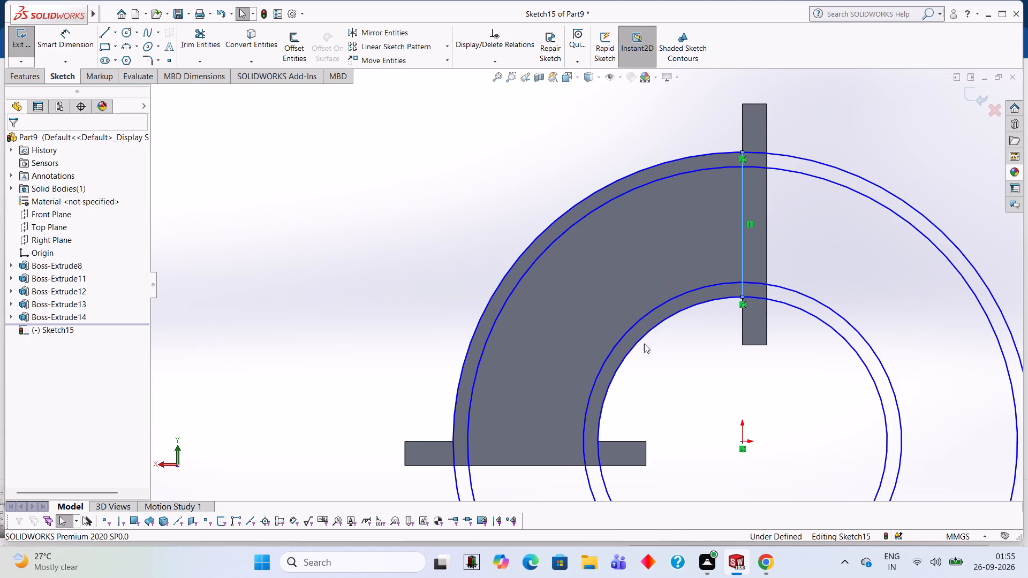
{"action": "left_click", "coordinate": [98, 36]}
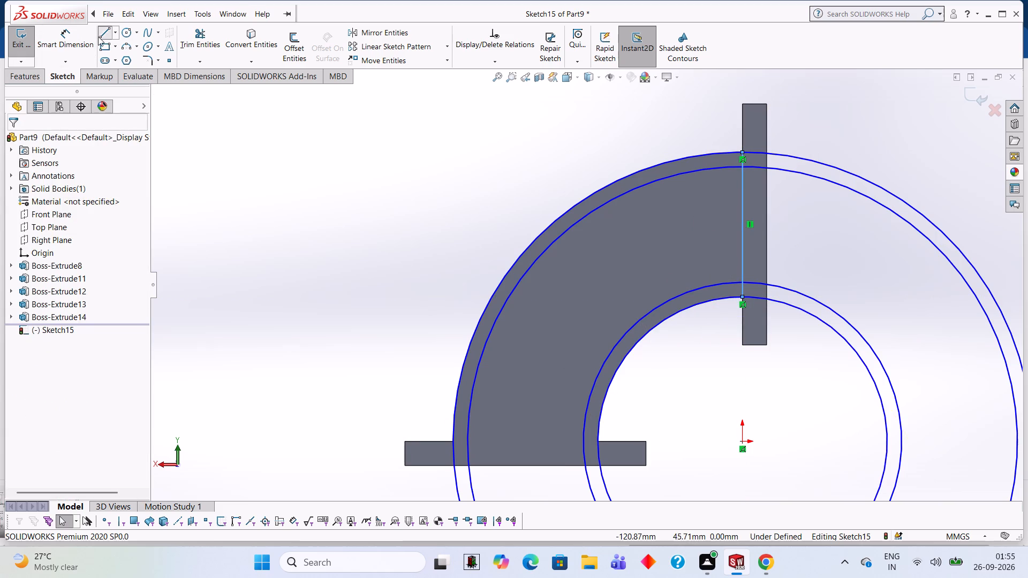
{"action": "left_click", "coordinate": [453, 441]}
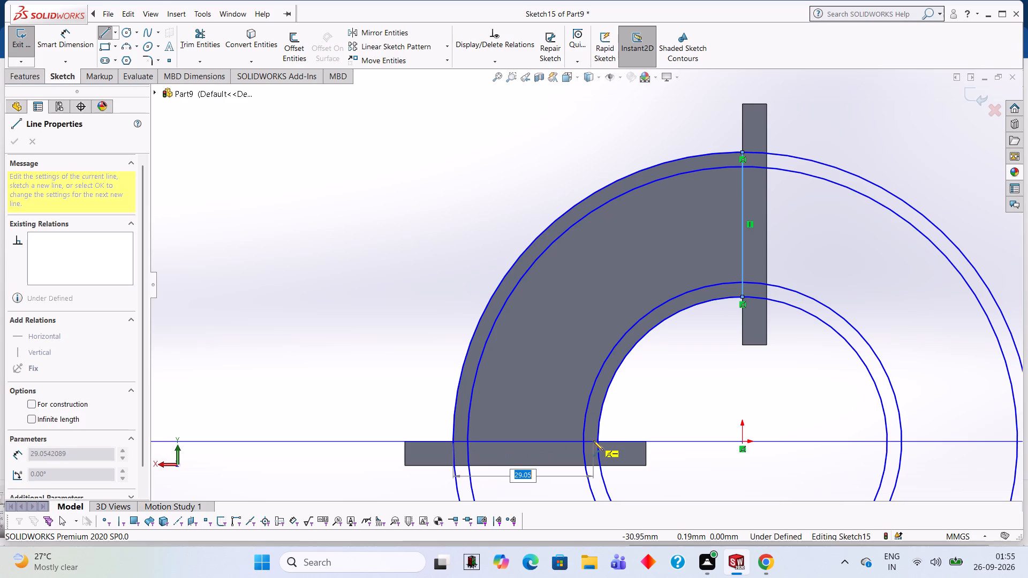
{"action": "left_click", "coordinate": [599, 440]}
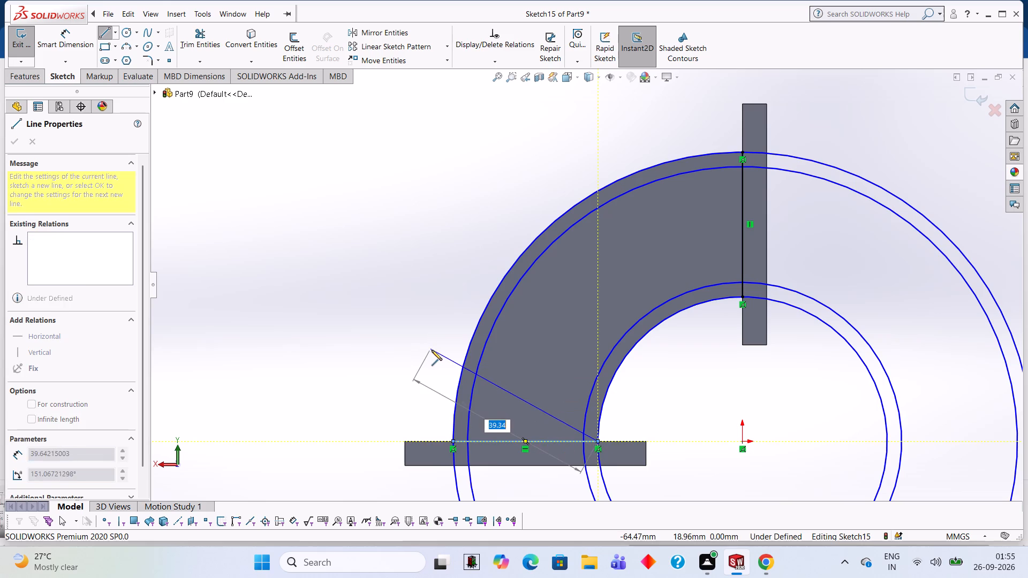
{"action": "key", "text": "Escape"}
Trim the four circles to the quarter-bend arcs between the two flange lines.
{"action": "left_click", "coordinate": [198, 48]}
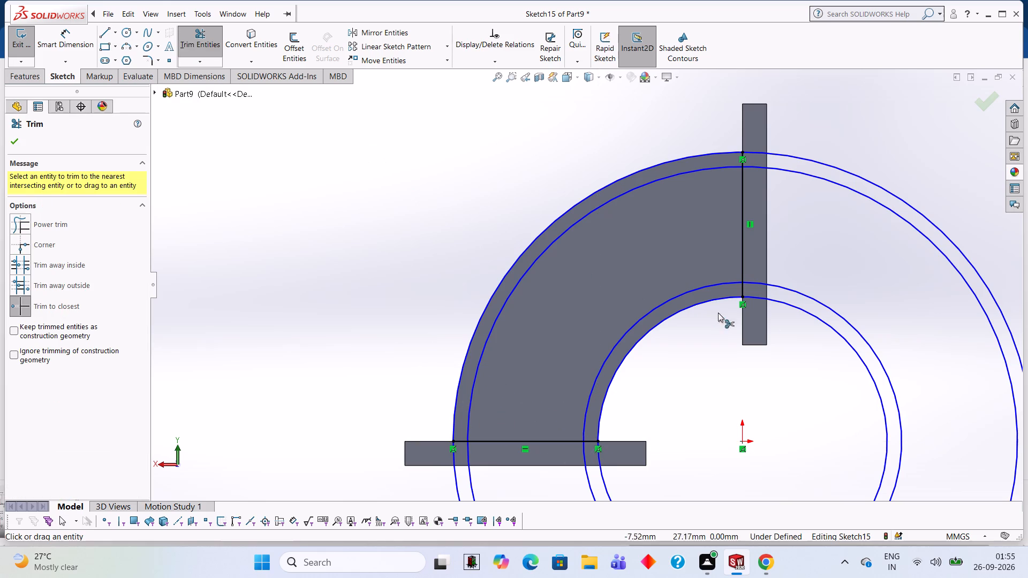
{"action": "left_click", "coordinate": [860, 359]}
{"action": "left_click", "coordinate": [864, 340]}
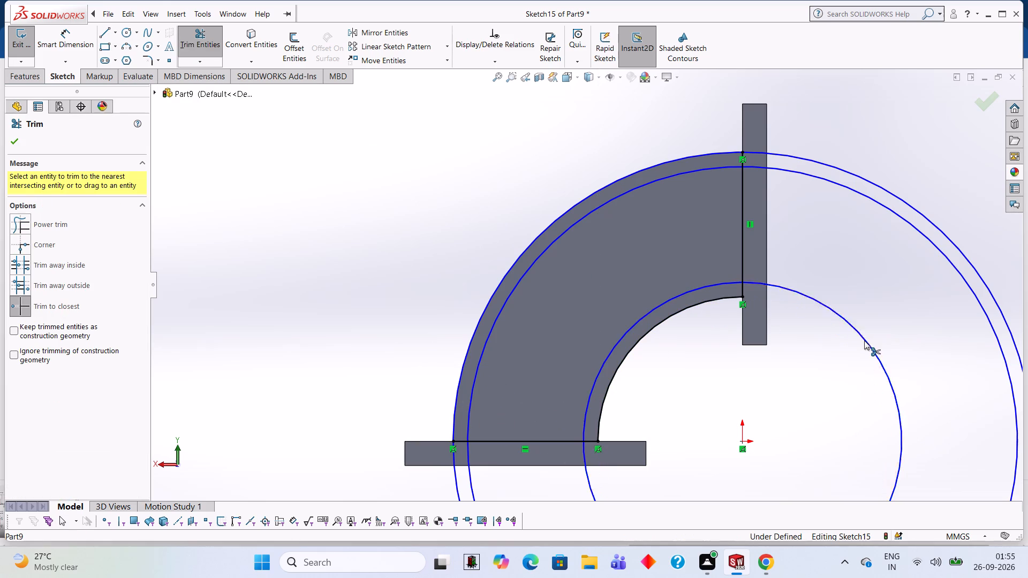
{"action": "left_click", "coordinate": [872, 202]}
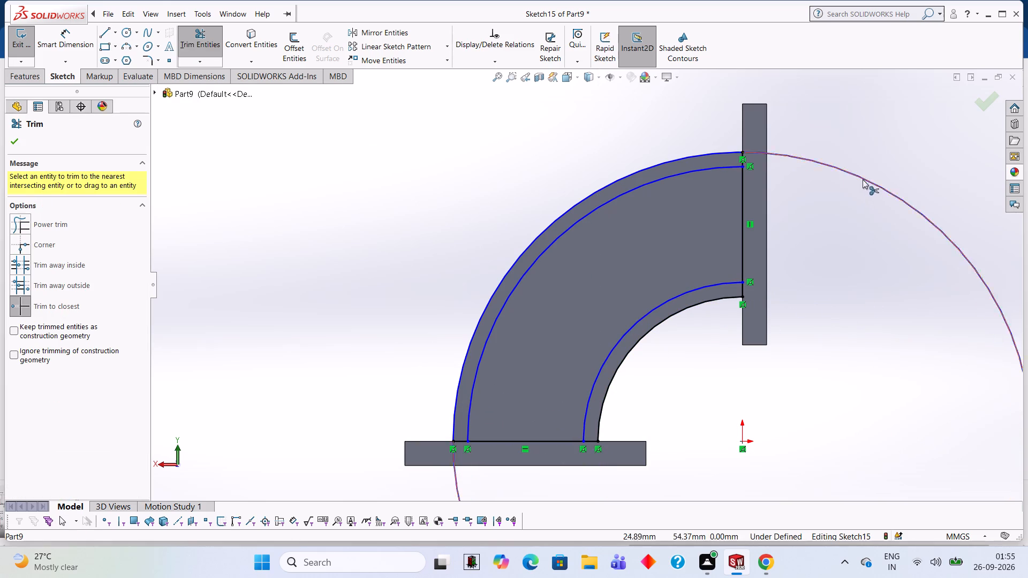
{"action": "left_click", "coordinate": [861, 179]}
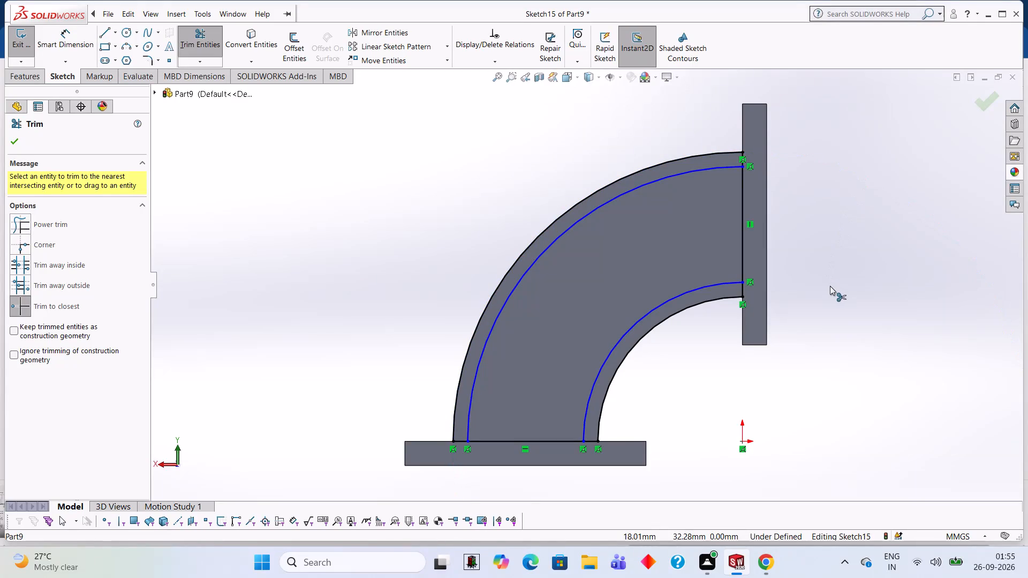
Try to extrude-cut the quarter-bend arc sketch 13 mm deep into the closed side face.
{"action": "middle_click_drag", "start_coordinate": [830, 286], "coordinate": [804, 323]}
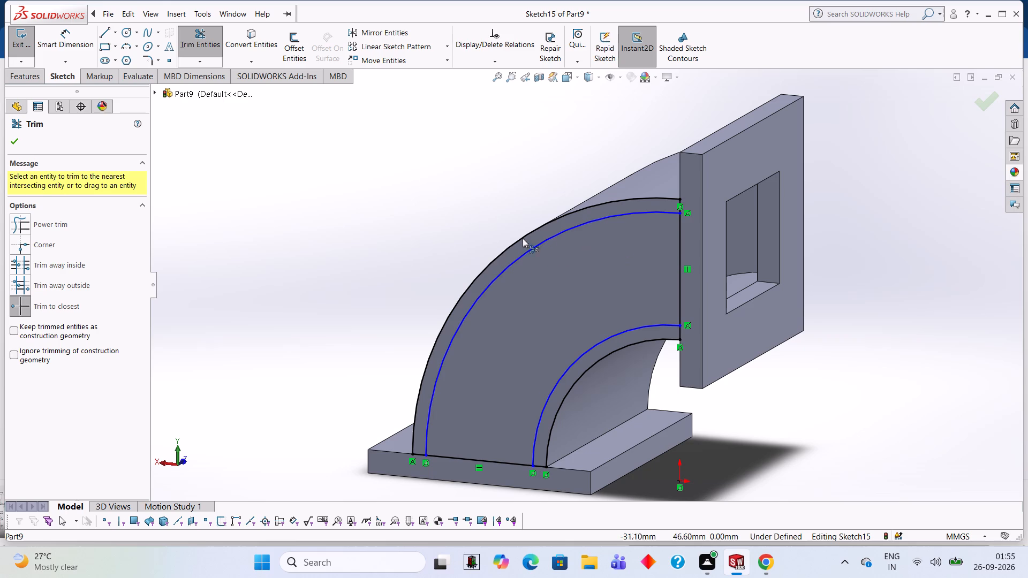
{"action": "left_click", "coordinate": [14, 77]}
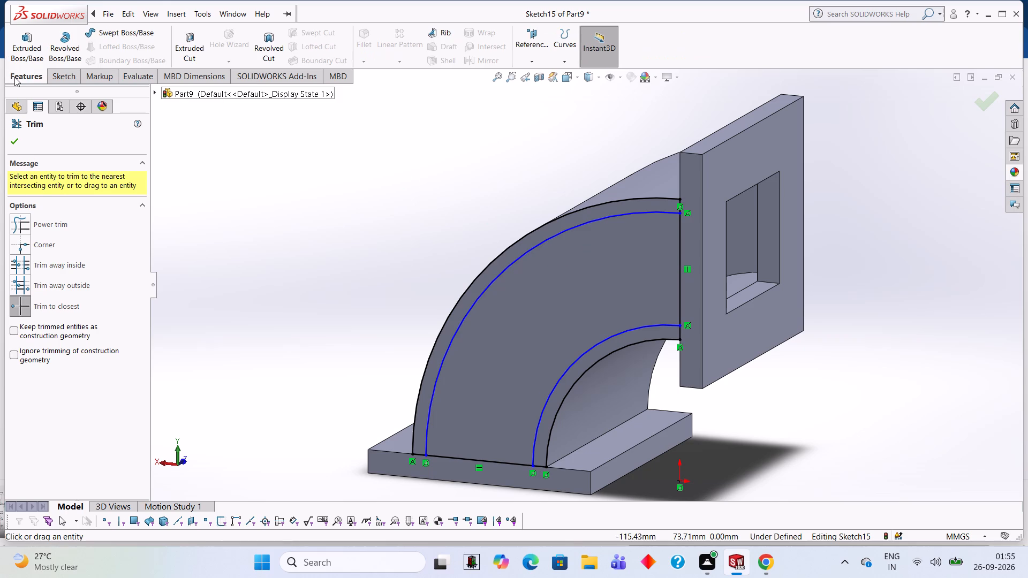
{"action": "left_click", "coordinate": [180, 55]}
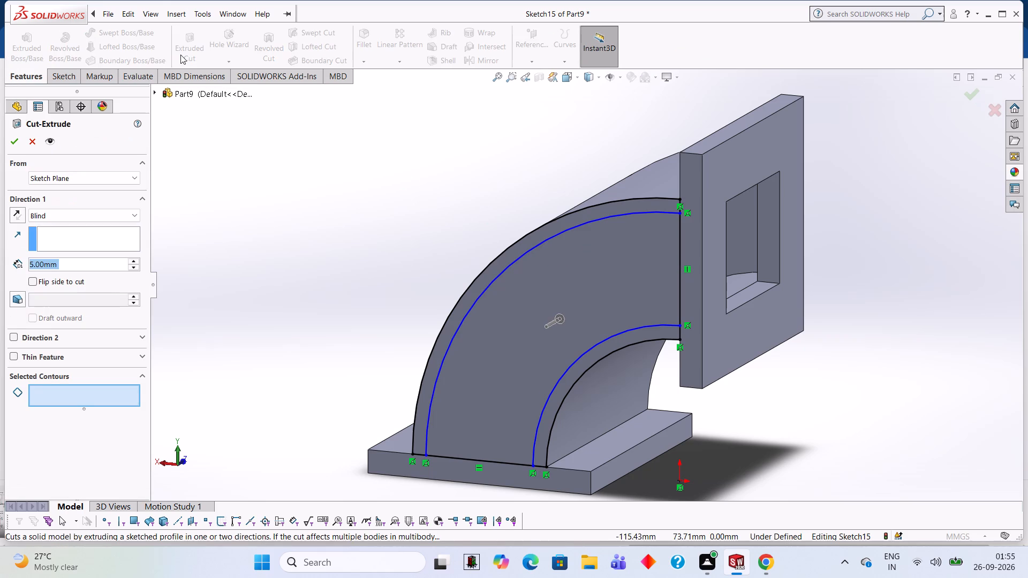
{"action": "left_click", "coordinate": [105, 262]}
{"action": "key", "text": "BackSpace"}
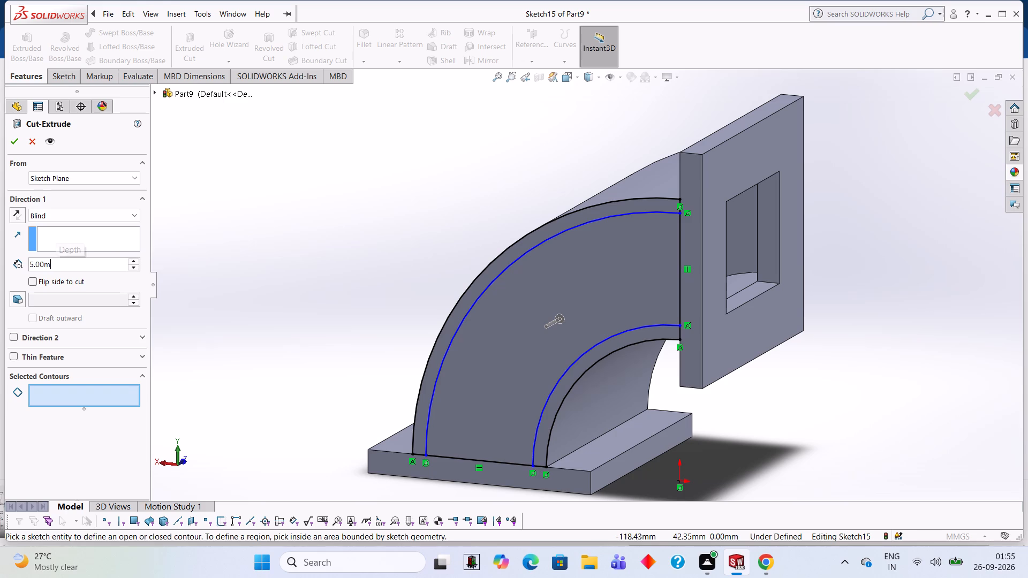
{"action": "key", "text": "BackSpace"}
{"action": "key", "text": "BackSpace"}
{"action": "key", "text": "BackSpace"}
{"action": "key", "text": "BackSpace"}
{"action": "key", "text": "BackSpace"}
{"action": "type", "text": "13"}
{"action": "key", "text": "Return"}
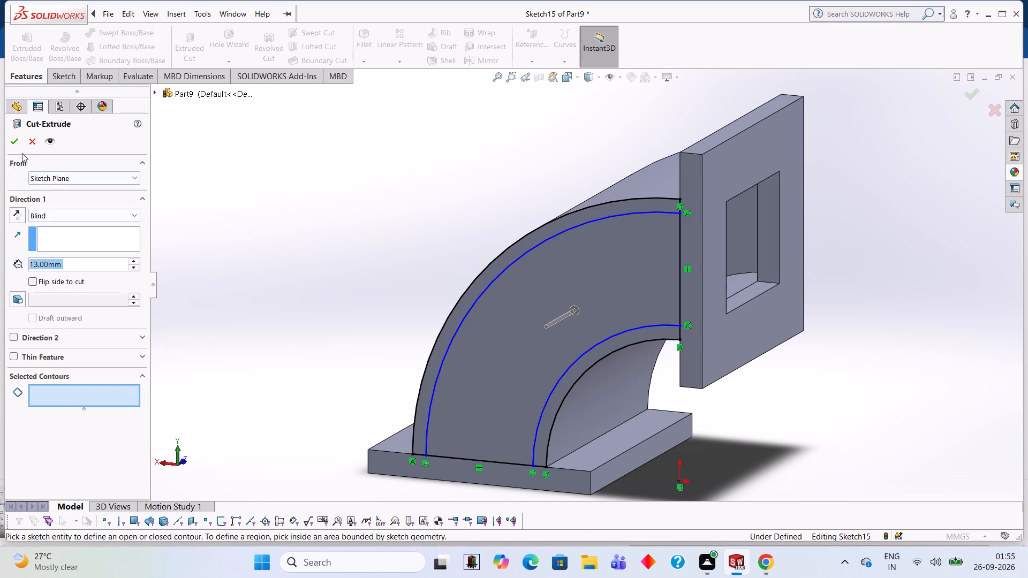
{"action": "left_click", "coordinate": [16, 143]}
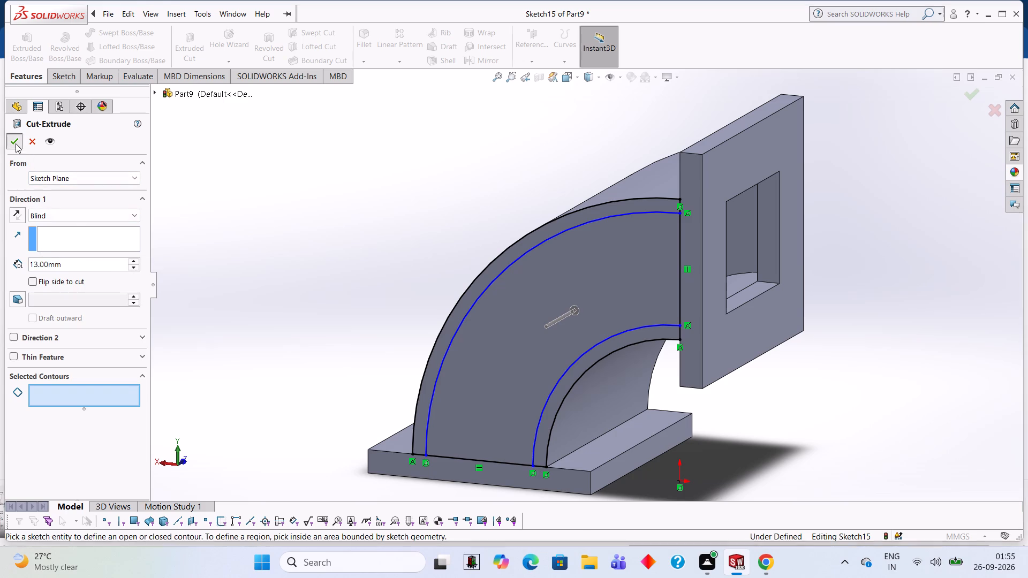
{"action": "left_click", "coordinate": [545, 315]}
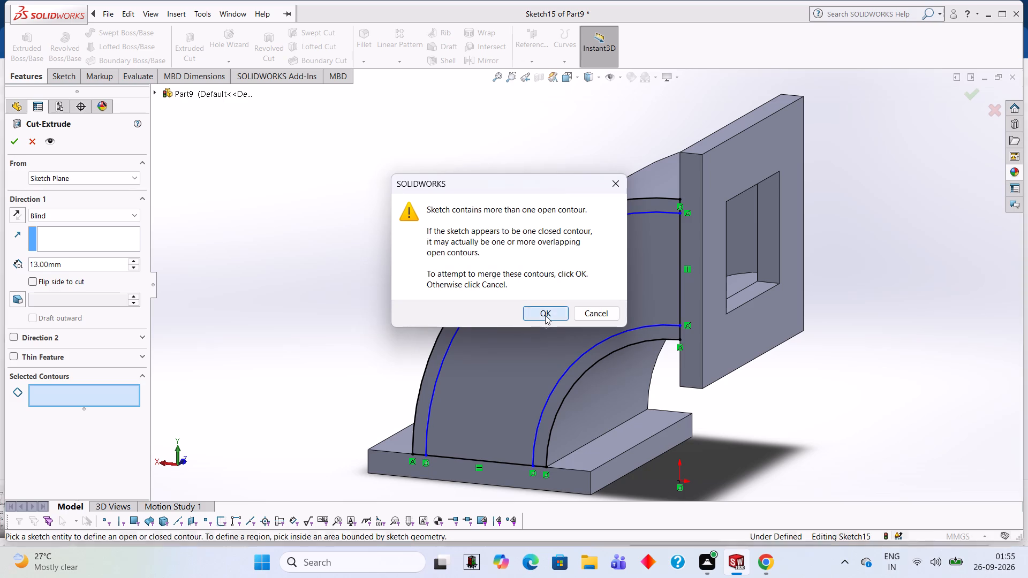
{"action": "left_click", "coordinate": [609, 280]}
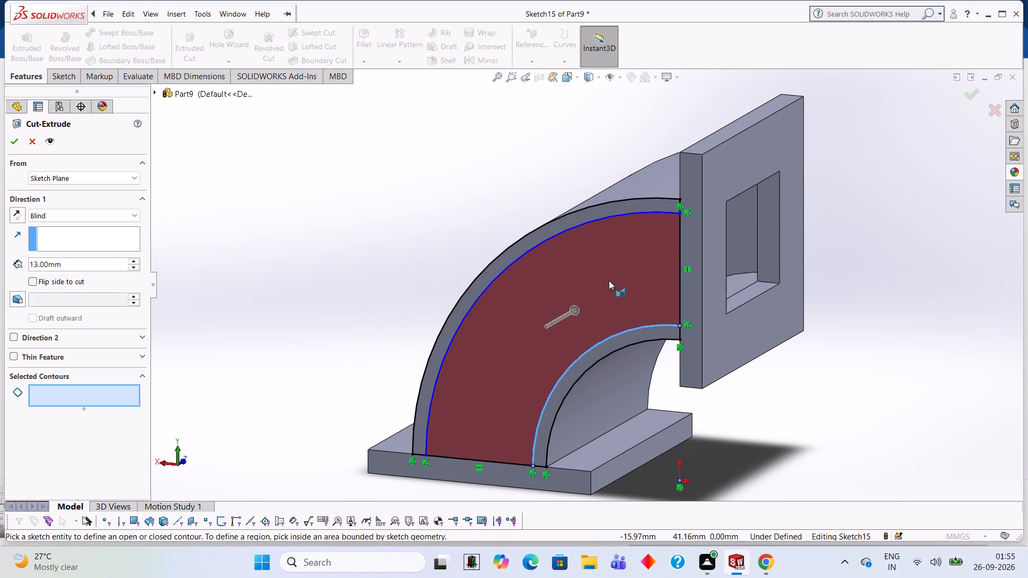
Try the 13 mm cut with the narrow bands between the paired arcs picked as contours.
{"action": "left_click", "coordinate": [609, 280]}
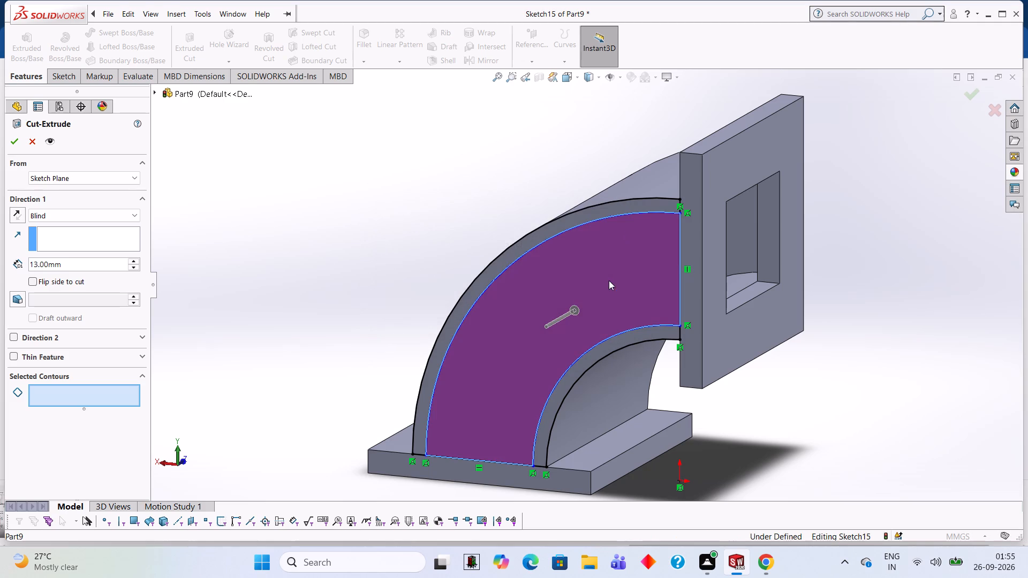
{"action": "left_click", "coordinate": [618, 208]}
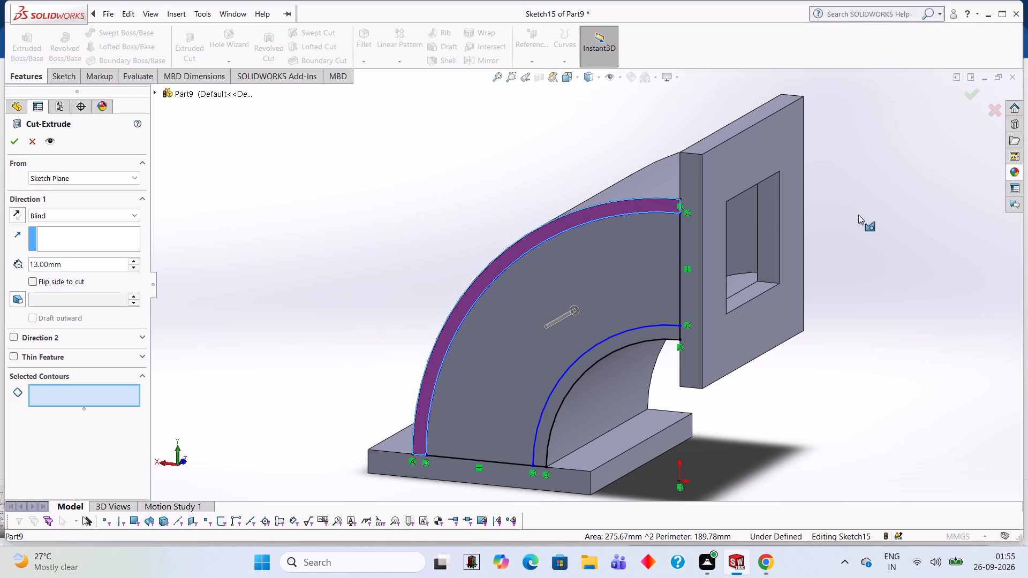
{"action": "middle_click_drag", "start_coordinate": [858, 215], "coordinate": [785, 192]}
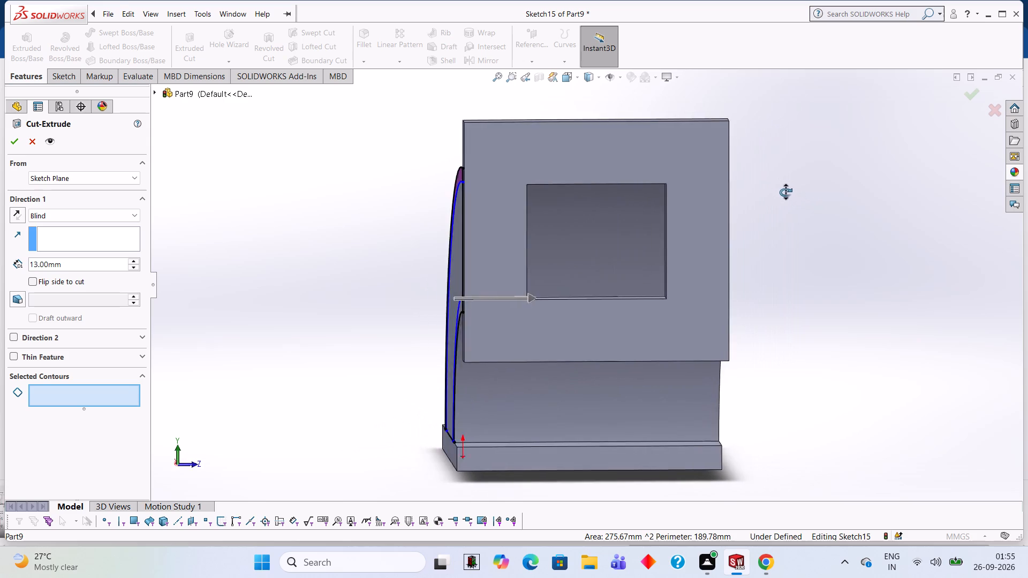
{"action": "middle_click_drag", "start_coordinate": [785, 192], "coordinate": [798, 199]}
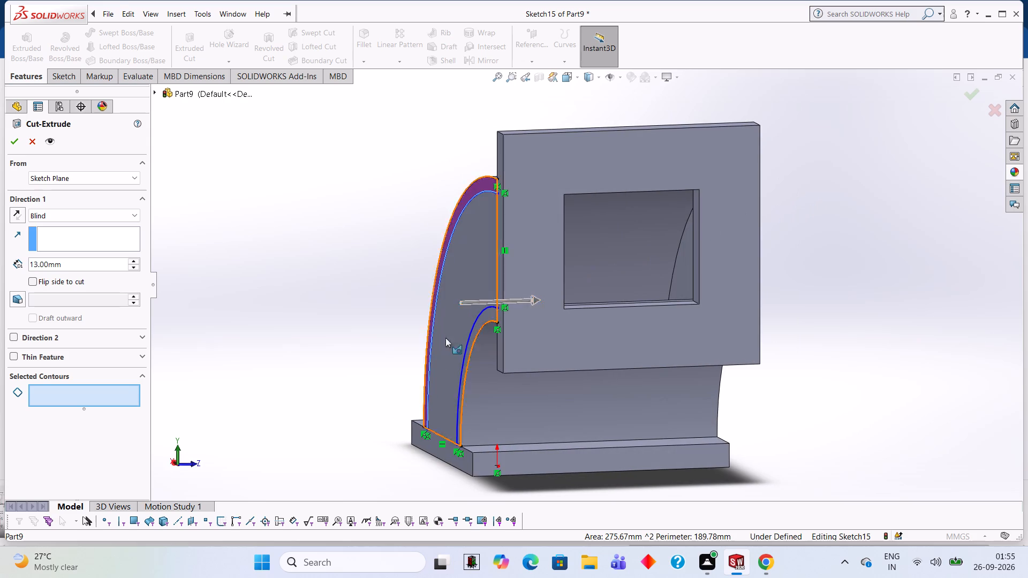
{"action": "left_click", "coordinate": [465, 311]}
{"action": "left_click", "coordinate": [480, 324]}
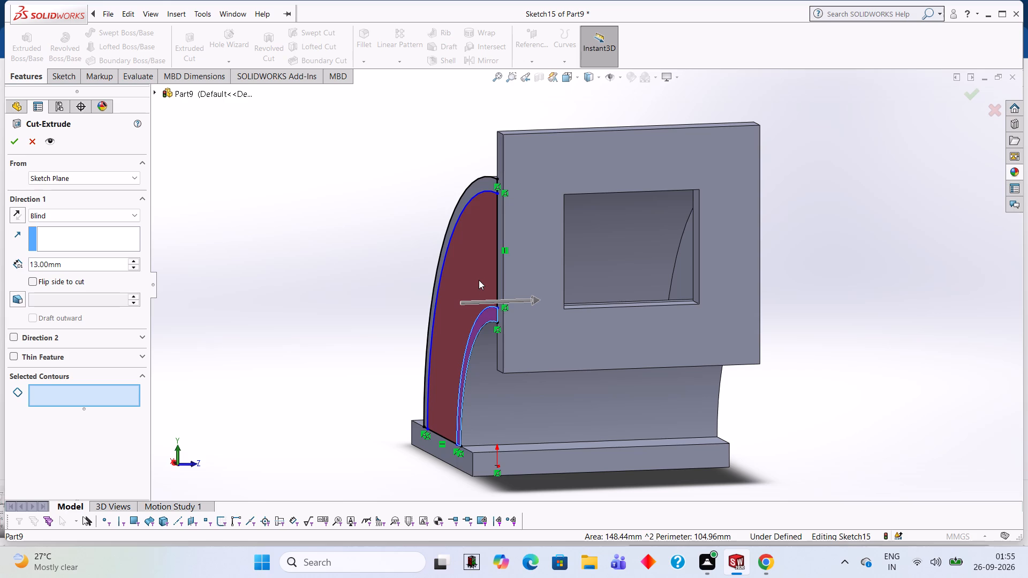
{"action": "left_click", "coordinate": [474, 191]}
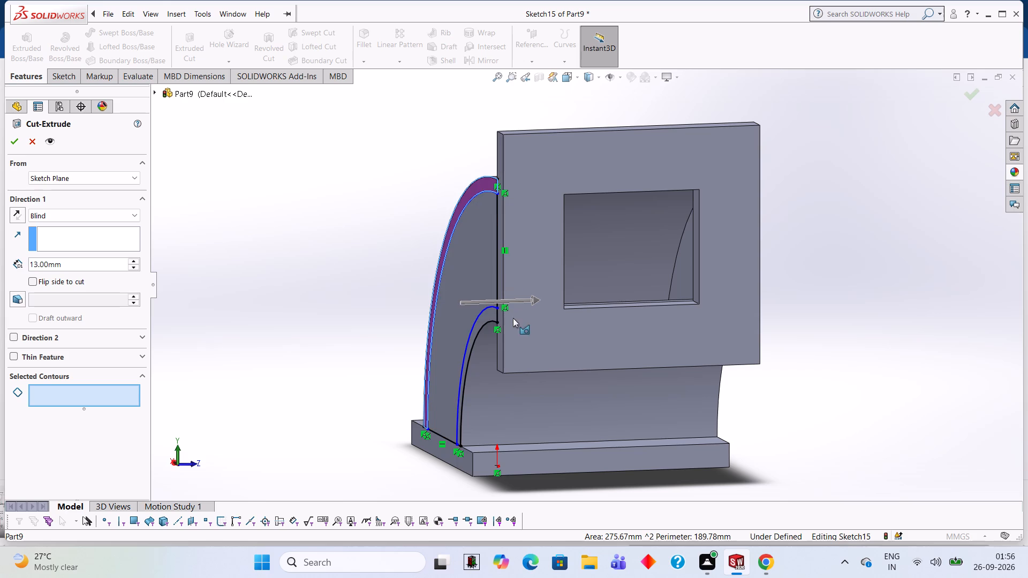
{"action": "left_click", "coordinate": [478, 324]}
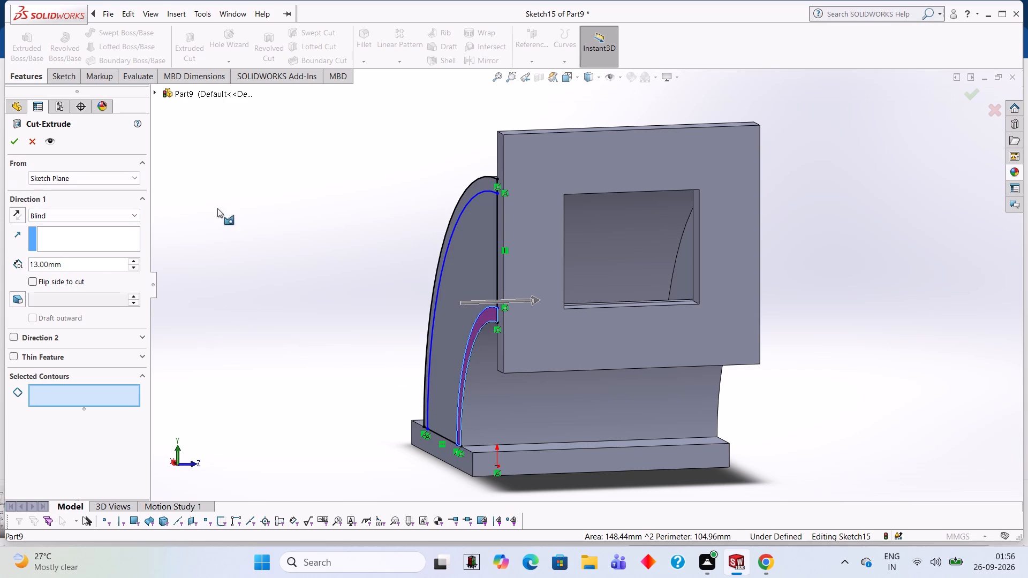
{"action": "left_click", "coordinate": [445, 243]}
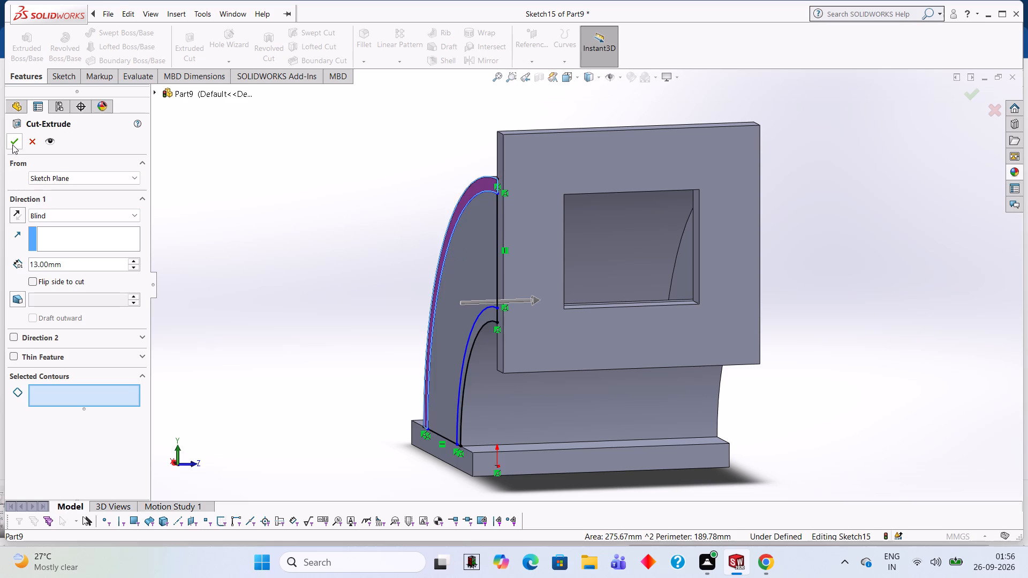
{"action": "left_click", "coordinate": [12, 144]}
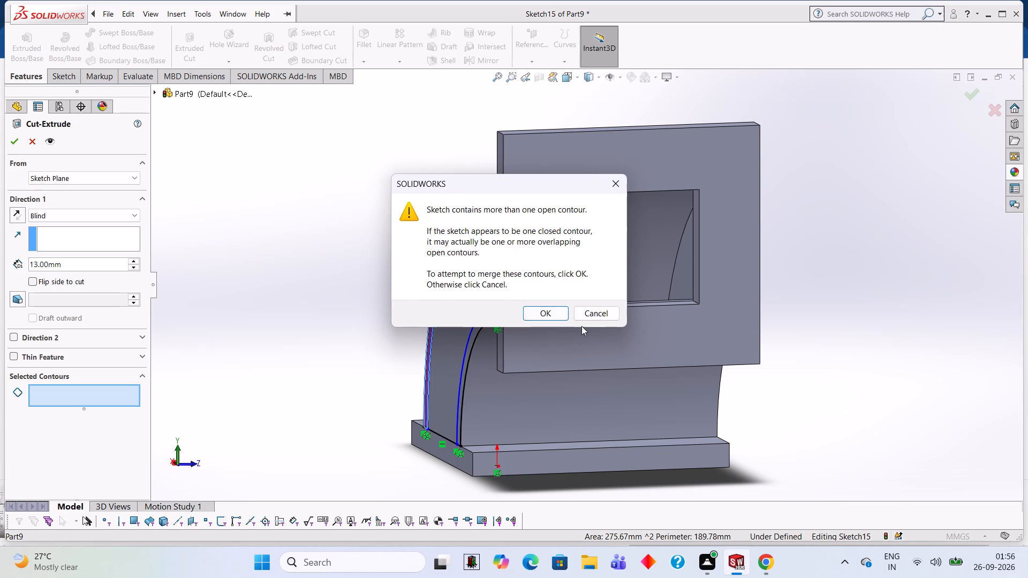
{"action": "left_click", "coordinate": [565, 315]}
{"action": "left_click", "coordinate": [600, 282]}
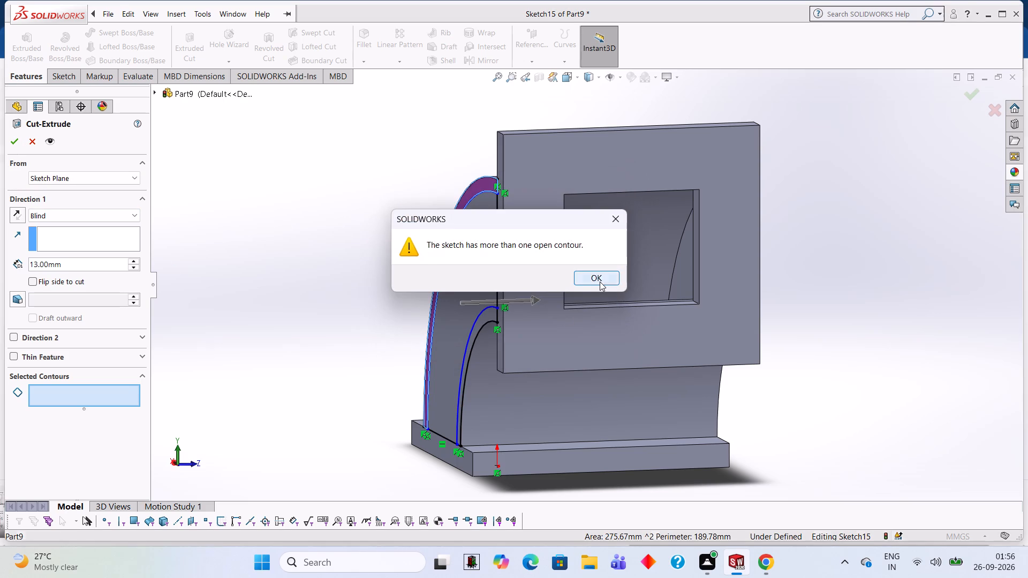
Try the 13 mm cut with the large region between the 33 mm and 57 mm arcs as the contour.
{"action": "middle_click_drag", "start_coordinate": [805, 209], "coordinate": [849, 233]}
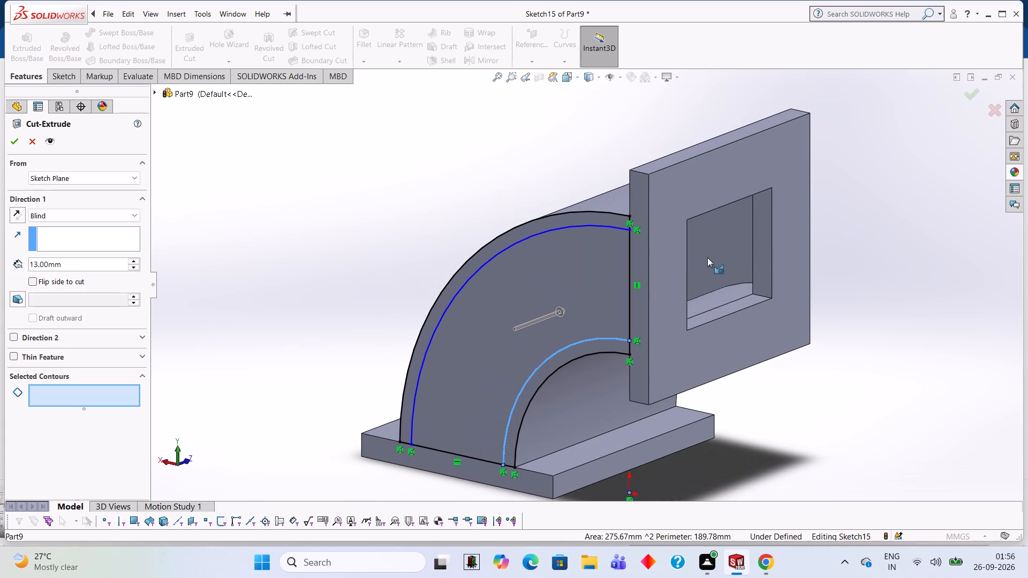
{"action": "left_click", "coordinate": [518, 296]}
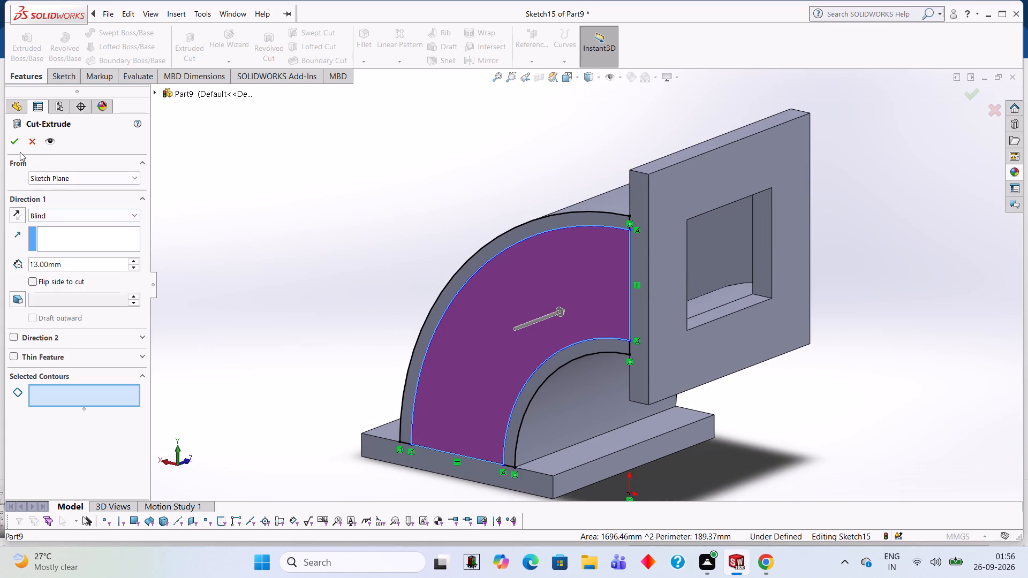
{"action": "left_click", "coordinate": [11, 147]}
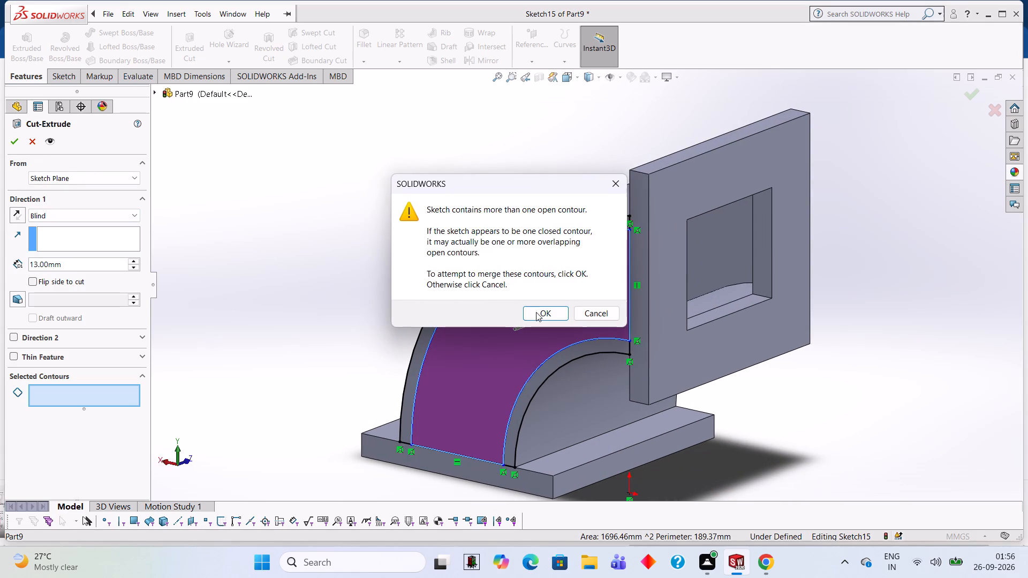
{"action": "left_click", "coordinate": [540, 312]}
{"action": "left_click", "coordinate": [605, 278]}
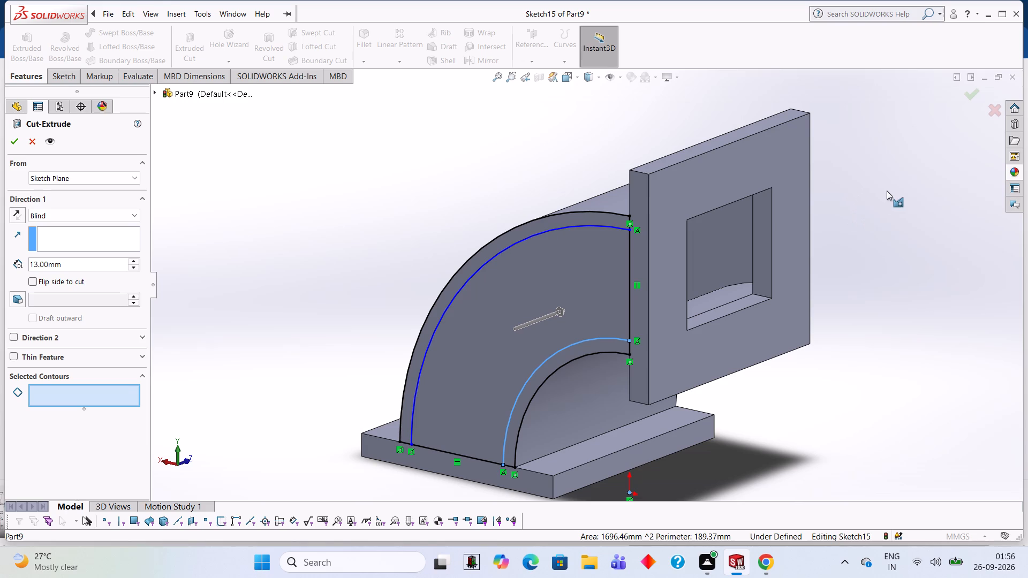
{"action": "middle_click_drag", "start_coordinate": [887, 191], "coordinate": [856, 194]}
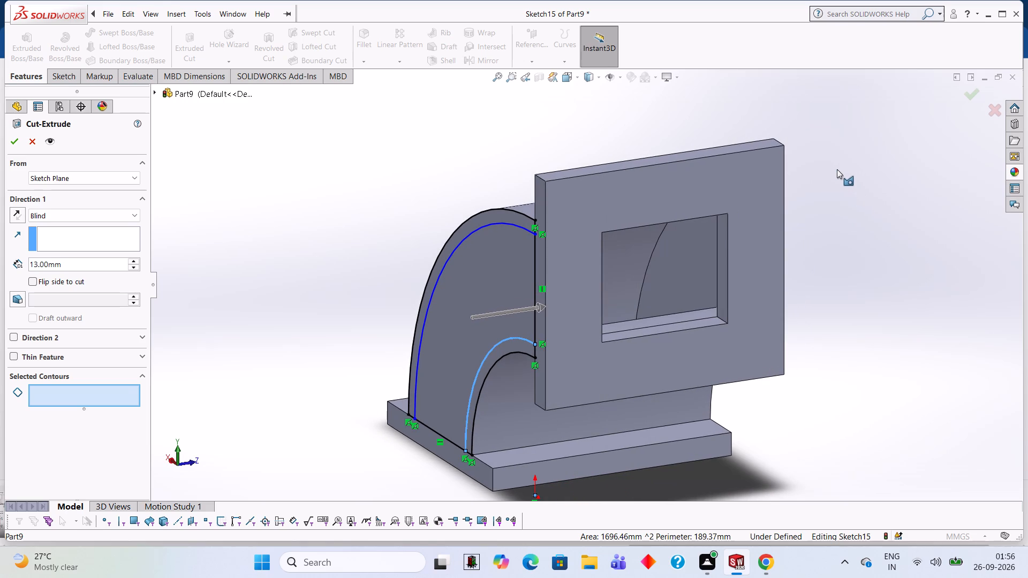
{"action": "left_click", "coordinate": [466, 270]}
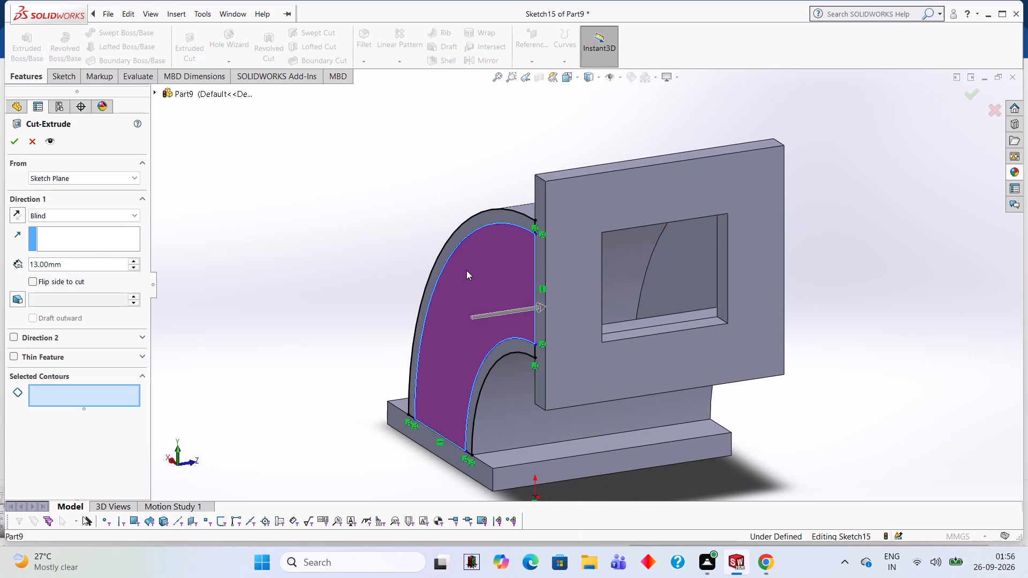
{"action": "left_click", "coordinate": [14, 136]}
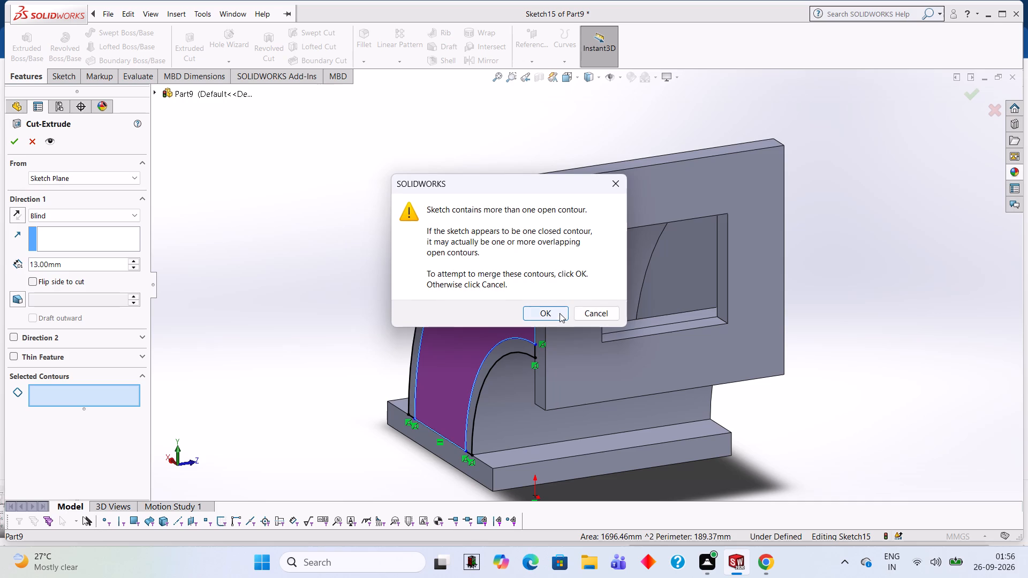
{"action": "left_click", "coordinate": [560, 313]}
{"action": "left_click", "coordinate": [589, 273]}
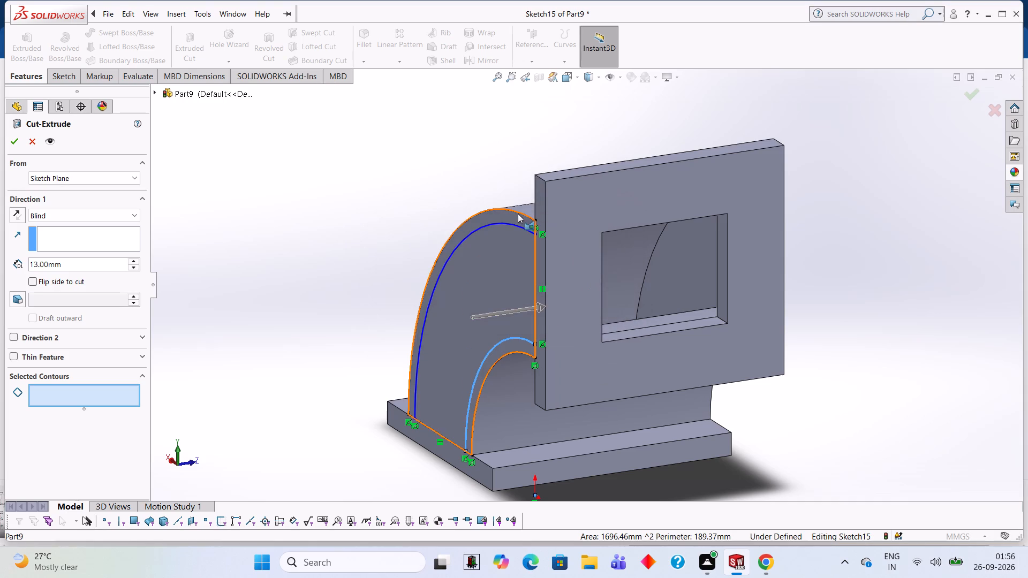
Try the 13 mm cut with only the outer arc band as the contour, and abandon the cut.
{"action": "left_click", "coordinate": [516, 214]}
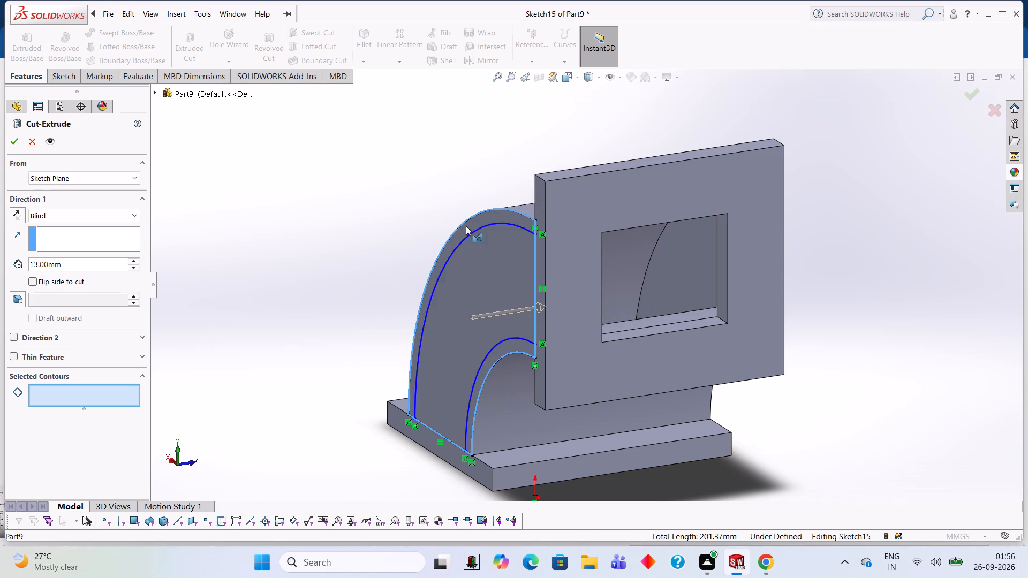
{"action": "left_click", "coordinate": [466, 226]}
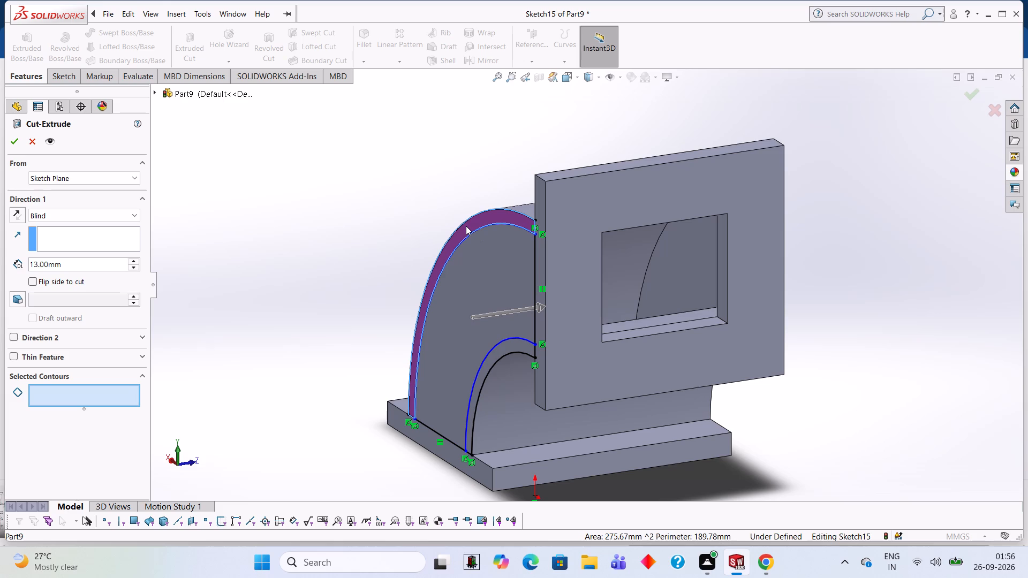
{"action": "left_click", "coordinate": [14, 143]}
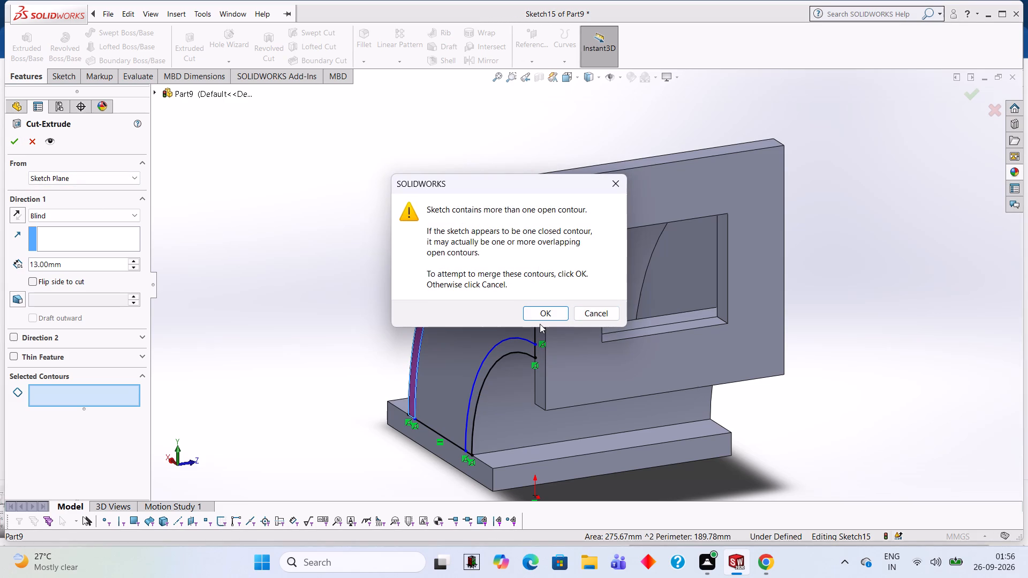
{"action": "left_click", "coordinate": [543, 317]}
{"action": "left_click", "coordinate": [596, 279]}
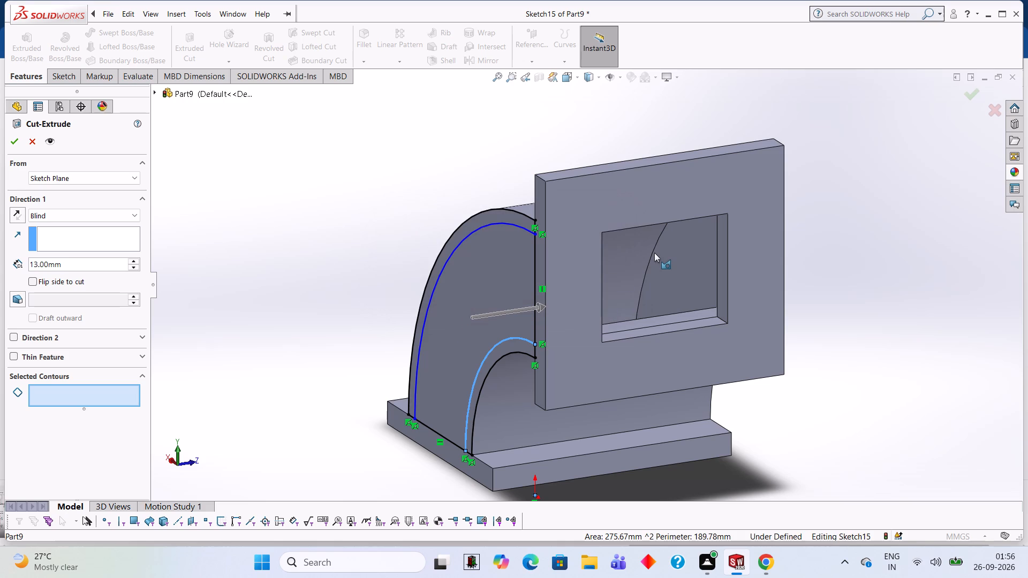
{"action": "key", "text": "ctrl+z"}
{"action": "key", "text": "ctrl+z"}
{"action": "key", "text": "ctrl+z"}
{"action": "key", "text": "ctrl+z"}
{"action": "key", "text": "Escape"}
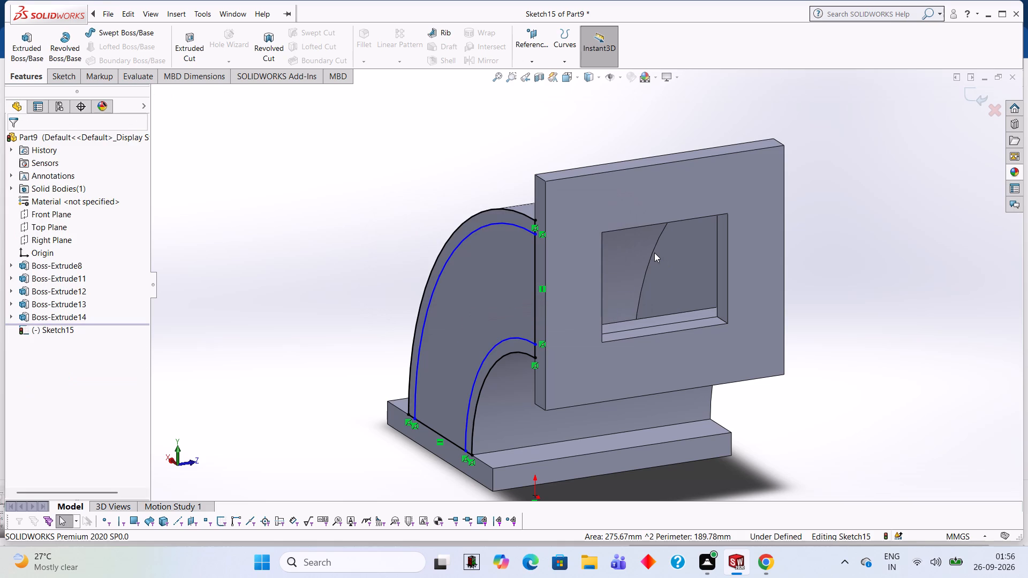
Undo the side-face arc sketch and both side-wall extrusions, back to editing the first side wall's sketch across the arc walls.
{"action": "key", "text": "ctrl+z"}
{"action": "key", "text": "ctrl+z"}
{"action": "key", "text": "ctrl+z"}
{"action": "key", "text": "ctrl+z"}
{"action": "key", "text": "ctrl+z"}
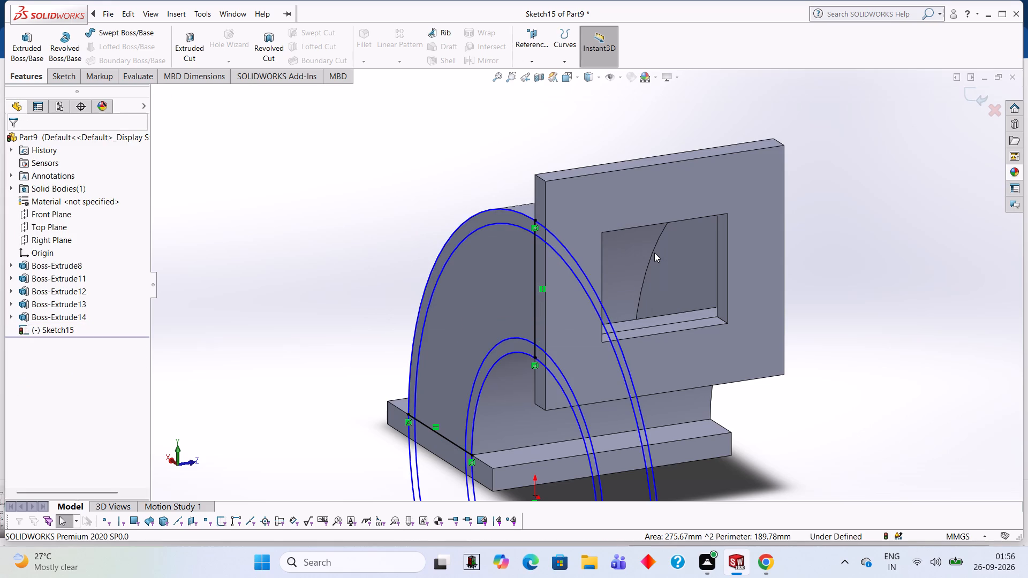
{"action": "key", "text": "ctrl+z"}
{"action": "key", "text": "ctrl+z"}
{"action": "key", "text": "ctrl+z"}
{"action": "key", "text": "ctrl+z"}
{"action": "key", "text": "ctrl+z"}
{"action": "key", "text": "ctrl+z"}
{"action": "key", "text": "ctrl+z"}
{"action": "key", "text": "ctrl+z"}
{"action": "key", "text": "ctrl+z"}
{"action": "key", "text": "ctrl+z"}
{"action": "key", "text": "ctrl+z"}
{"action": "key", "text": "ctrl+z"}
{"action": "key", "text": "ctrl+z"}
{"action": "key", "text": "ctrl+z"}
{"action": "key", "text": "ctrl+z"}
{"action": "key", "text": "ctrl+z"}
{"action": "key", "text": "ctrl+z"}
{"action": "key", "text": "ctrl+z"}
{"action": "key", "text": "ctrl+z"}
{"action": "key", "text": "ctrl+z"}
{"action": "key", "text": "ctrl+z"}
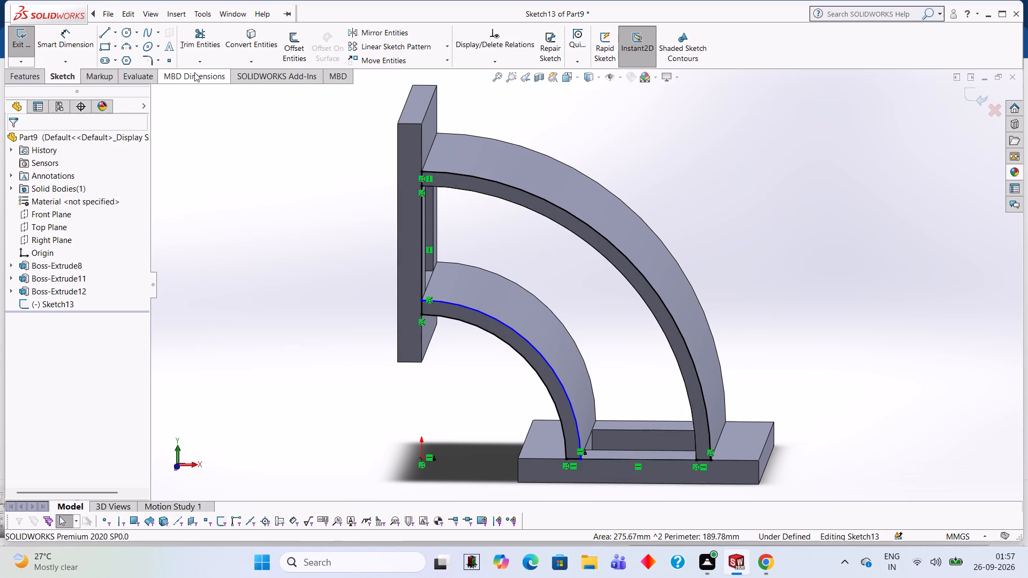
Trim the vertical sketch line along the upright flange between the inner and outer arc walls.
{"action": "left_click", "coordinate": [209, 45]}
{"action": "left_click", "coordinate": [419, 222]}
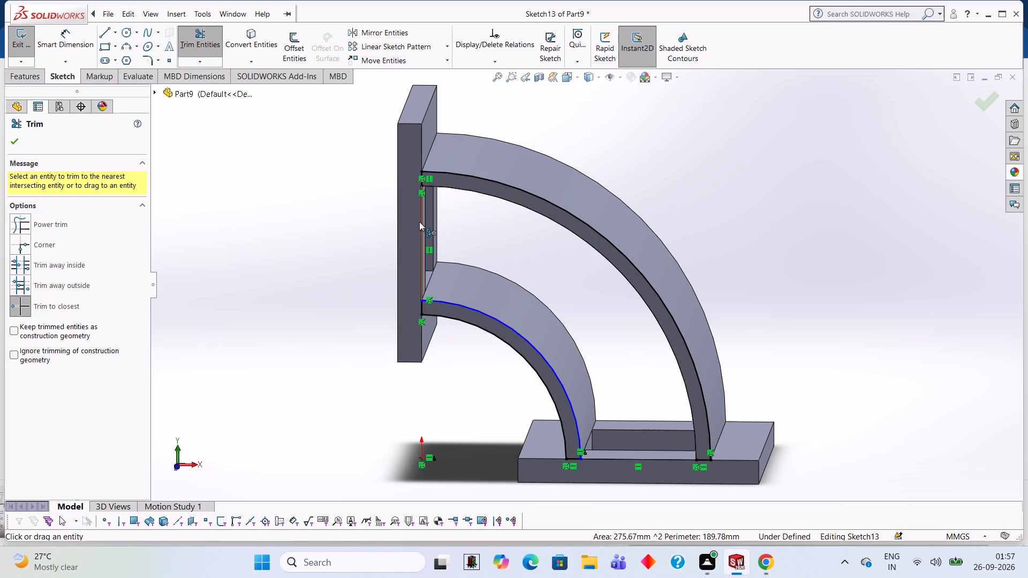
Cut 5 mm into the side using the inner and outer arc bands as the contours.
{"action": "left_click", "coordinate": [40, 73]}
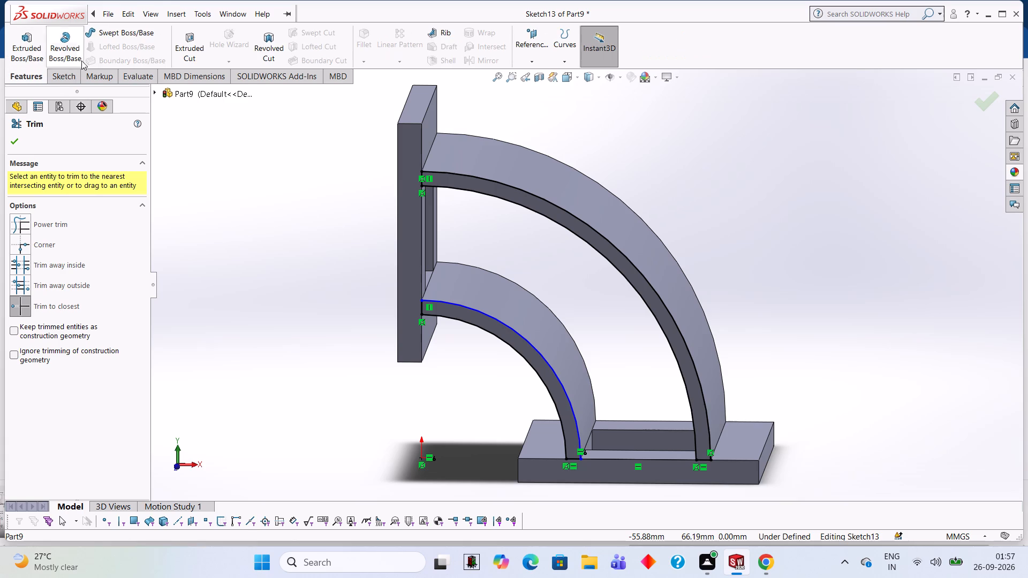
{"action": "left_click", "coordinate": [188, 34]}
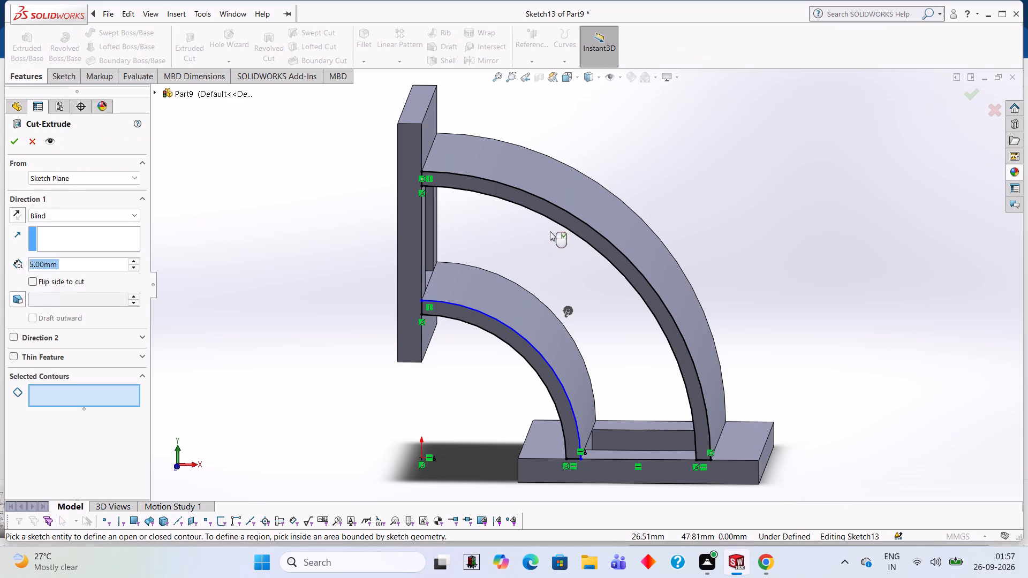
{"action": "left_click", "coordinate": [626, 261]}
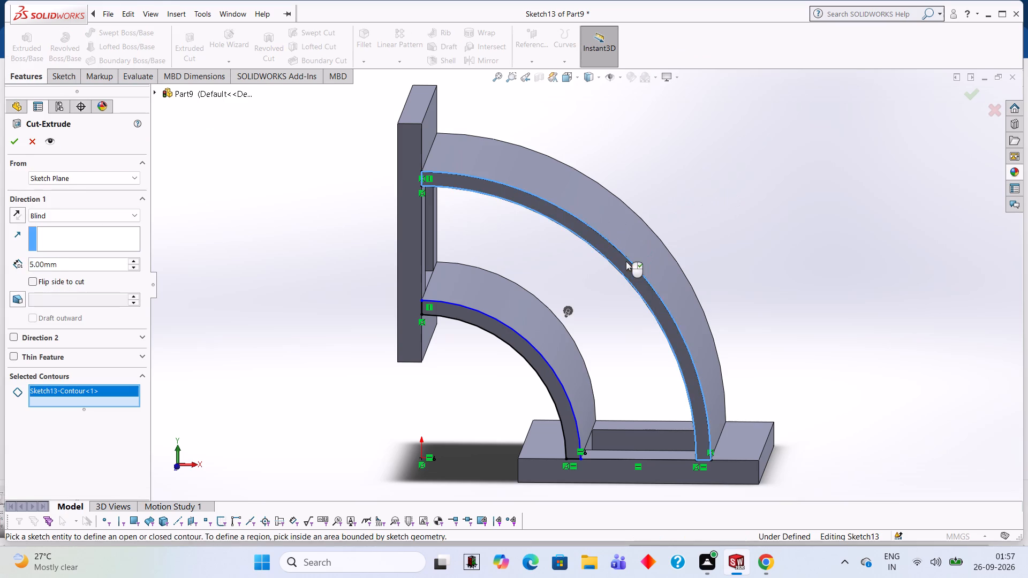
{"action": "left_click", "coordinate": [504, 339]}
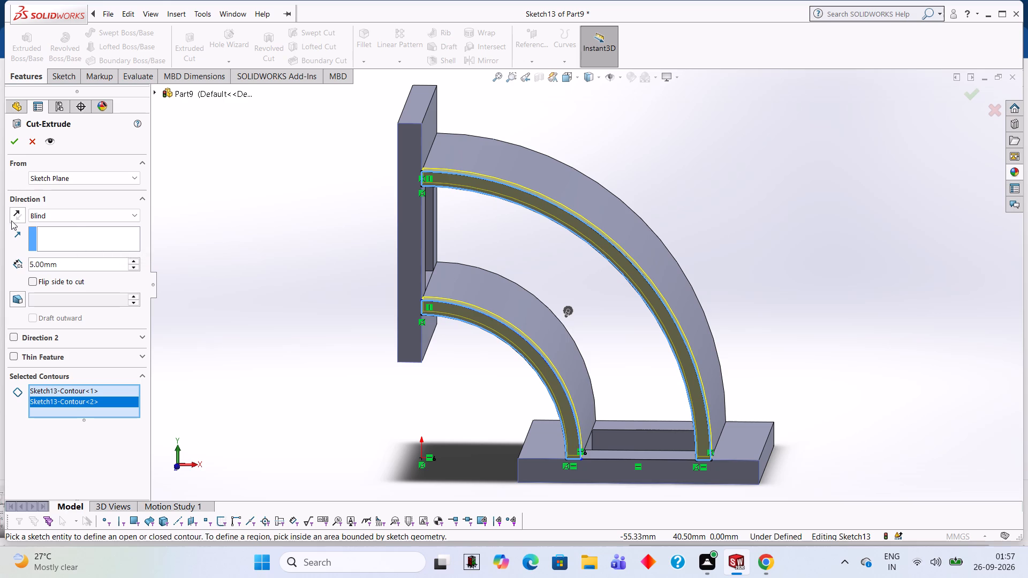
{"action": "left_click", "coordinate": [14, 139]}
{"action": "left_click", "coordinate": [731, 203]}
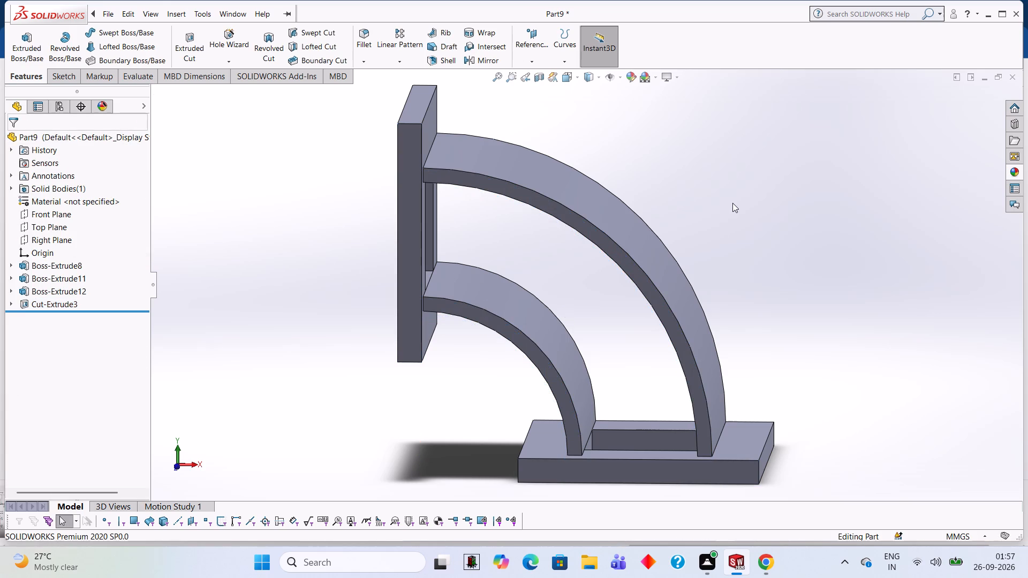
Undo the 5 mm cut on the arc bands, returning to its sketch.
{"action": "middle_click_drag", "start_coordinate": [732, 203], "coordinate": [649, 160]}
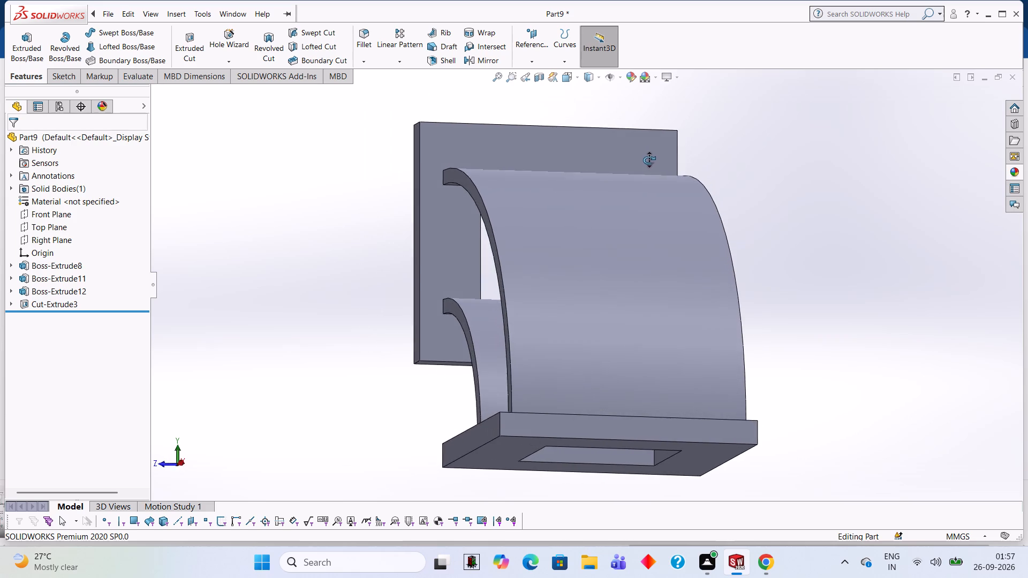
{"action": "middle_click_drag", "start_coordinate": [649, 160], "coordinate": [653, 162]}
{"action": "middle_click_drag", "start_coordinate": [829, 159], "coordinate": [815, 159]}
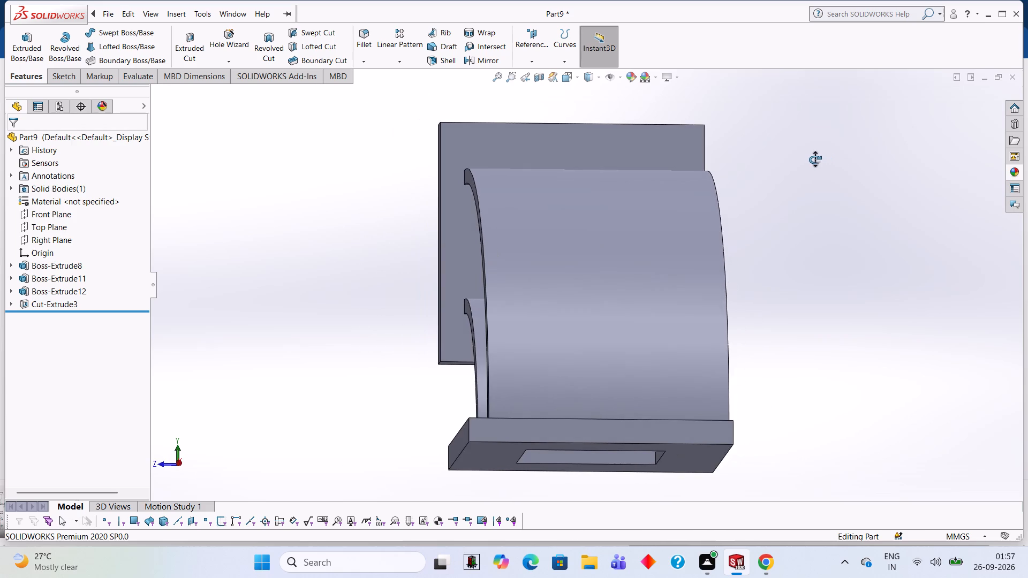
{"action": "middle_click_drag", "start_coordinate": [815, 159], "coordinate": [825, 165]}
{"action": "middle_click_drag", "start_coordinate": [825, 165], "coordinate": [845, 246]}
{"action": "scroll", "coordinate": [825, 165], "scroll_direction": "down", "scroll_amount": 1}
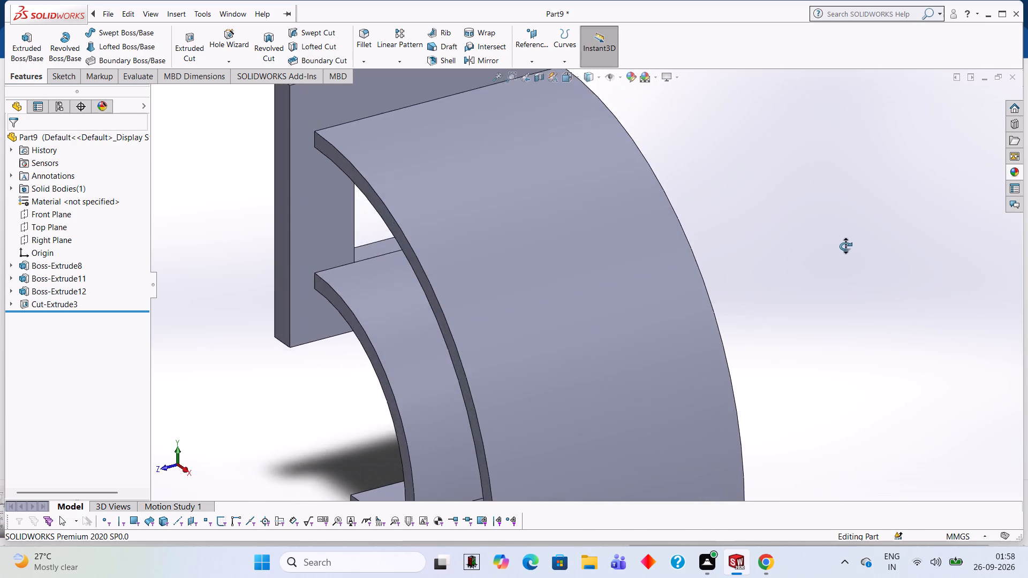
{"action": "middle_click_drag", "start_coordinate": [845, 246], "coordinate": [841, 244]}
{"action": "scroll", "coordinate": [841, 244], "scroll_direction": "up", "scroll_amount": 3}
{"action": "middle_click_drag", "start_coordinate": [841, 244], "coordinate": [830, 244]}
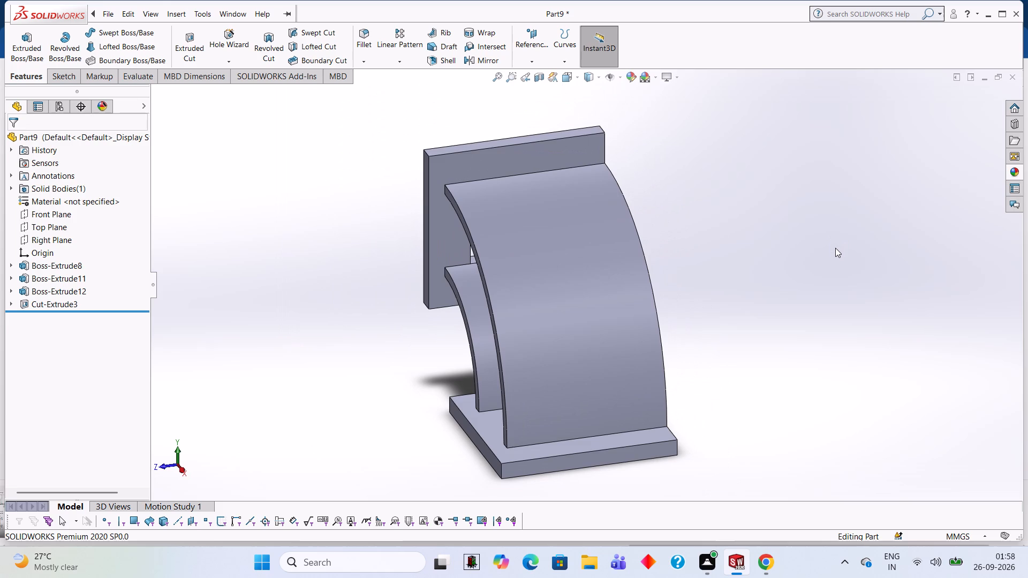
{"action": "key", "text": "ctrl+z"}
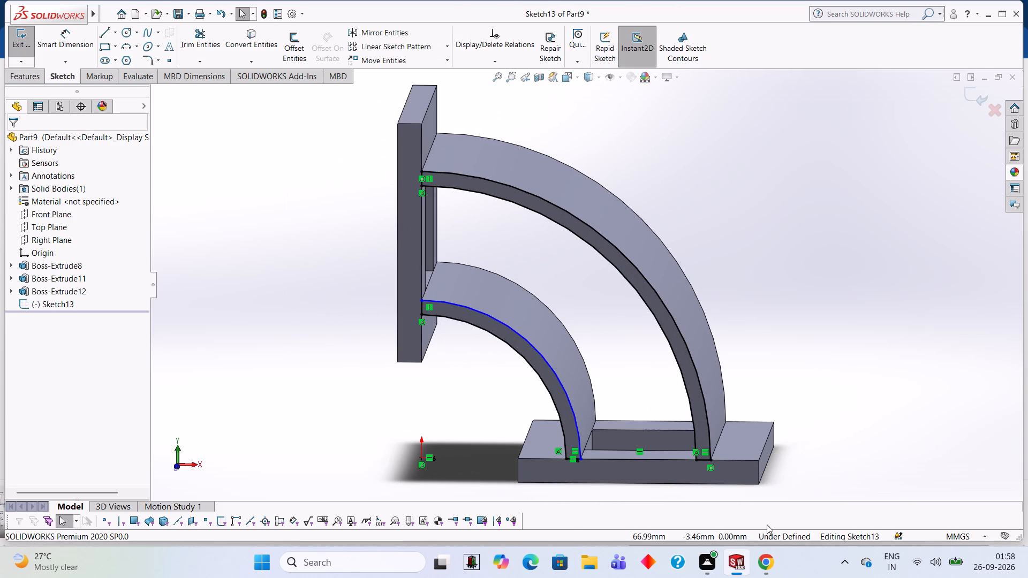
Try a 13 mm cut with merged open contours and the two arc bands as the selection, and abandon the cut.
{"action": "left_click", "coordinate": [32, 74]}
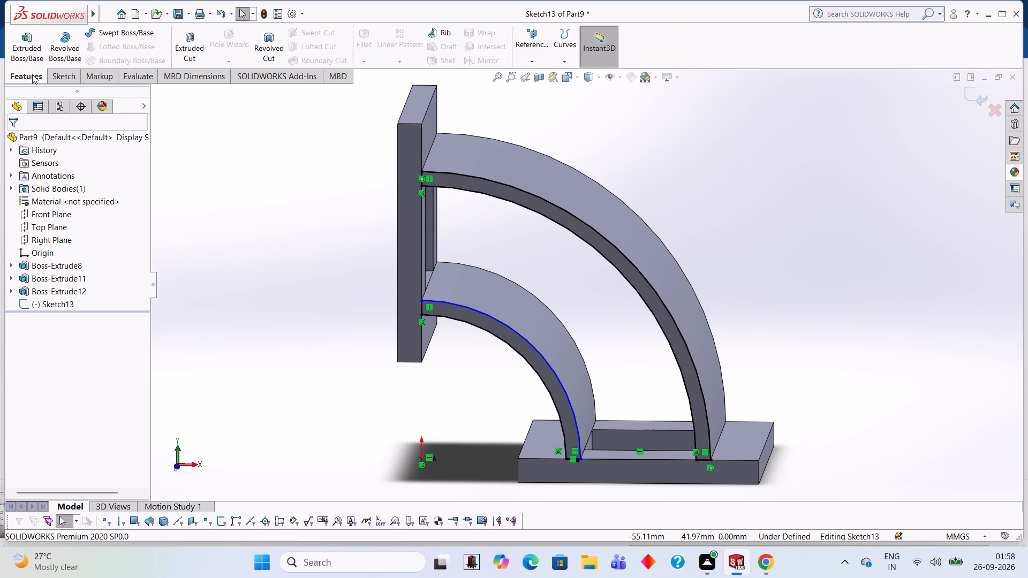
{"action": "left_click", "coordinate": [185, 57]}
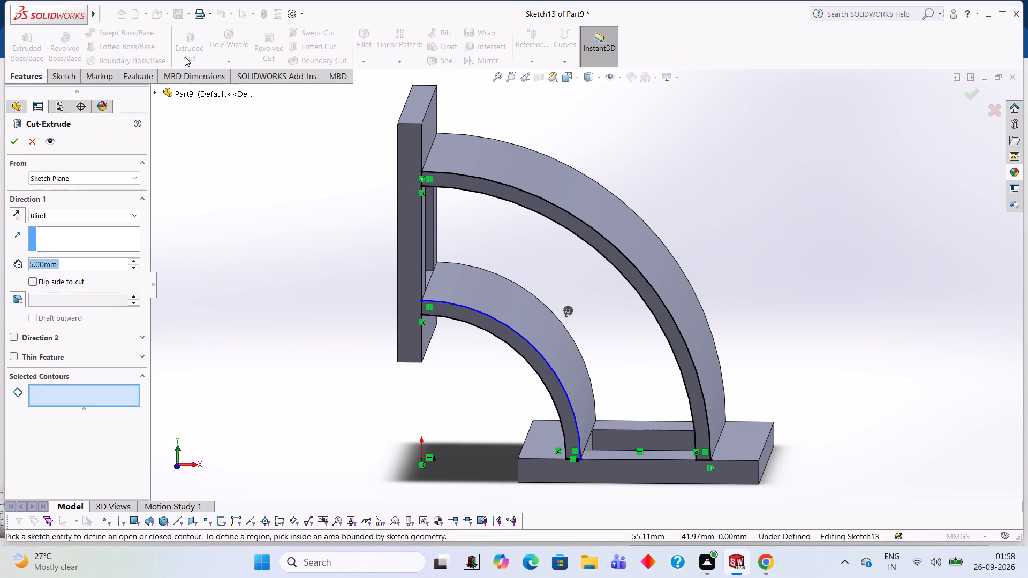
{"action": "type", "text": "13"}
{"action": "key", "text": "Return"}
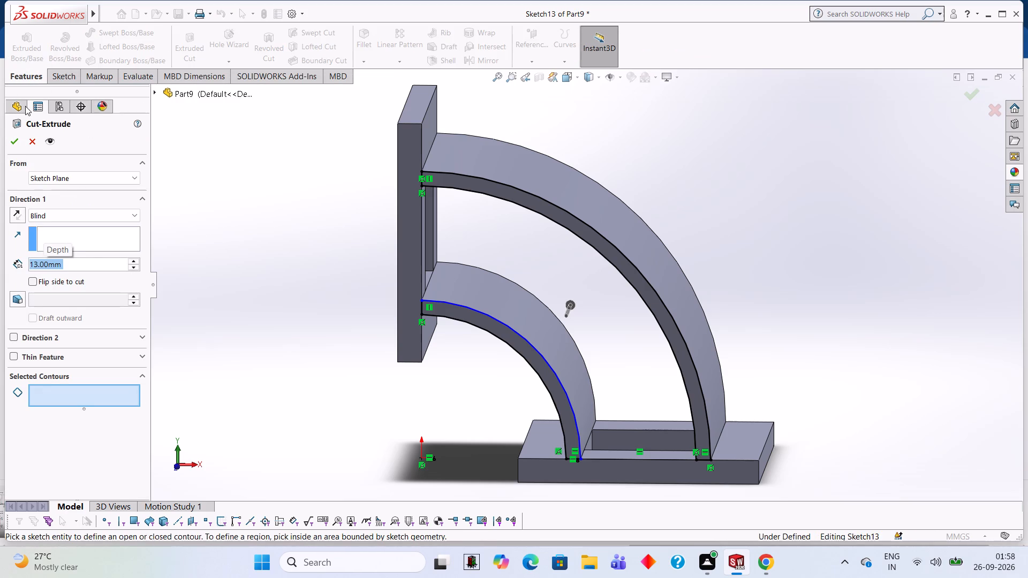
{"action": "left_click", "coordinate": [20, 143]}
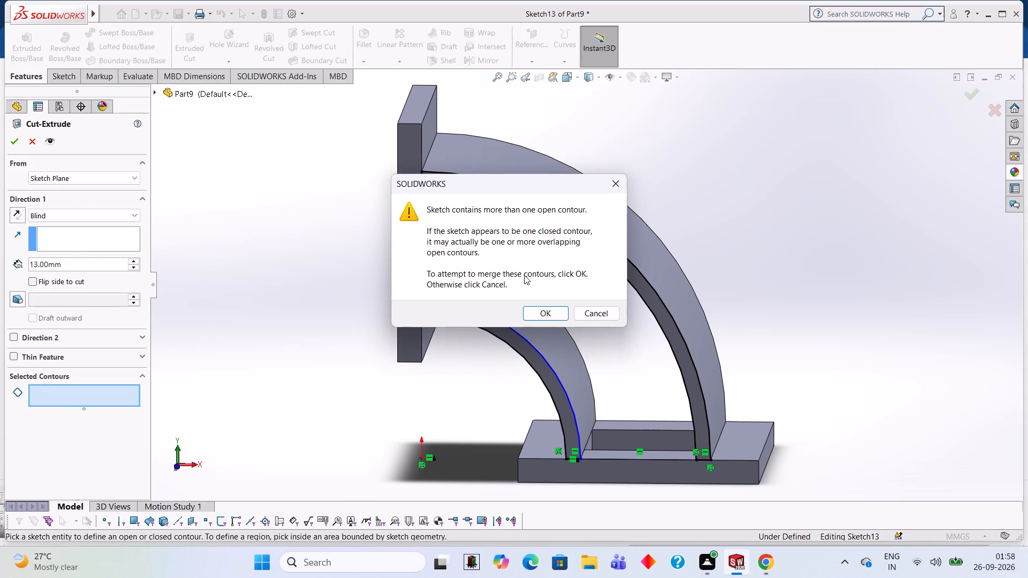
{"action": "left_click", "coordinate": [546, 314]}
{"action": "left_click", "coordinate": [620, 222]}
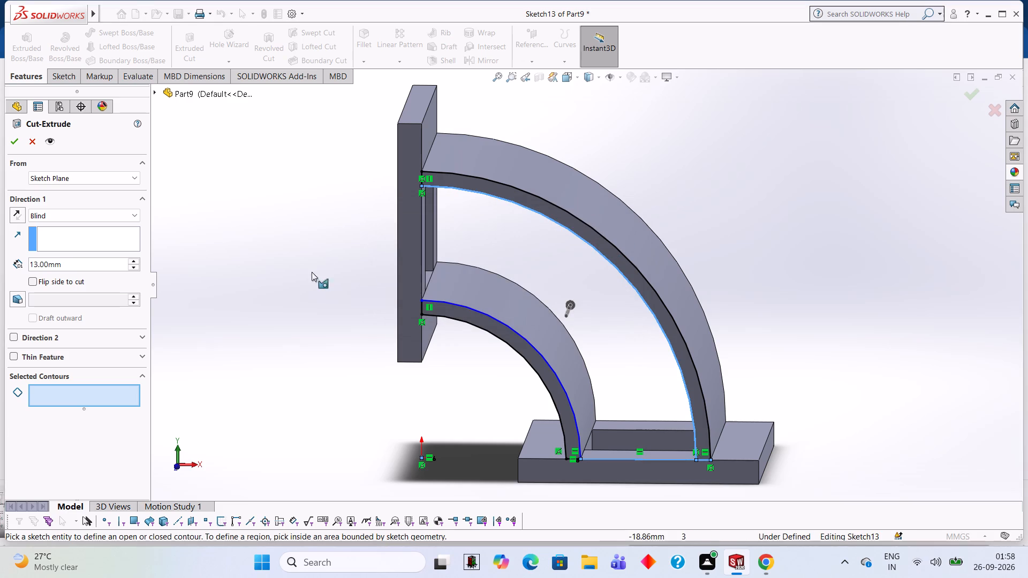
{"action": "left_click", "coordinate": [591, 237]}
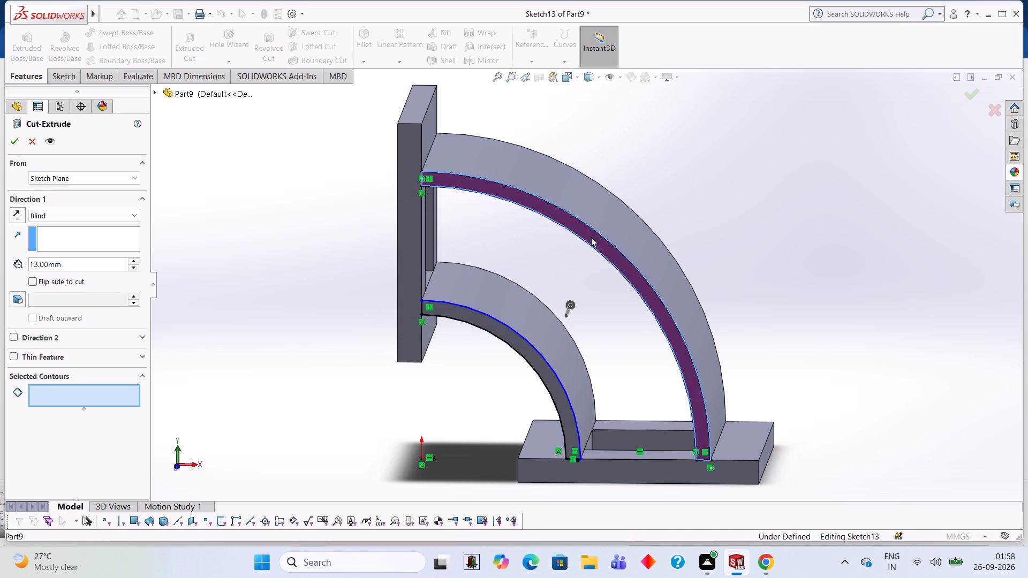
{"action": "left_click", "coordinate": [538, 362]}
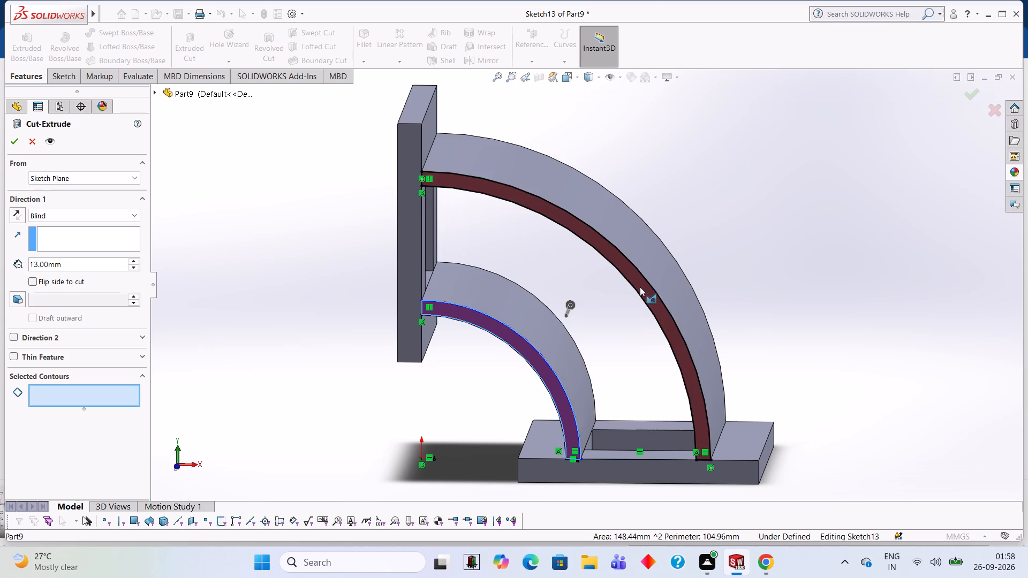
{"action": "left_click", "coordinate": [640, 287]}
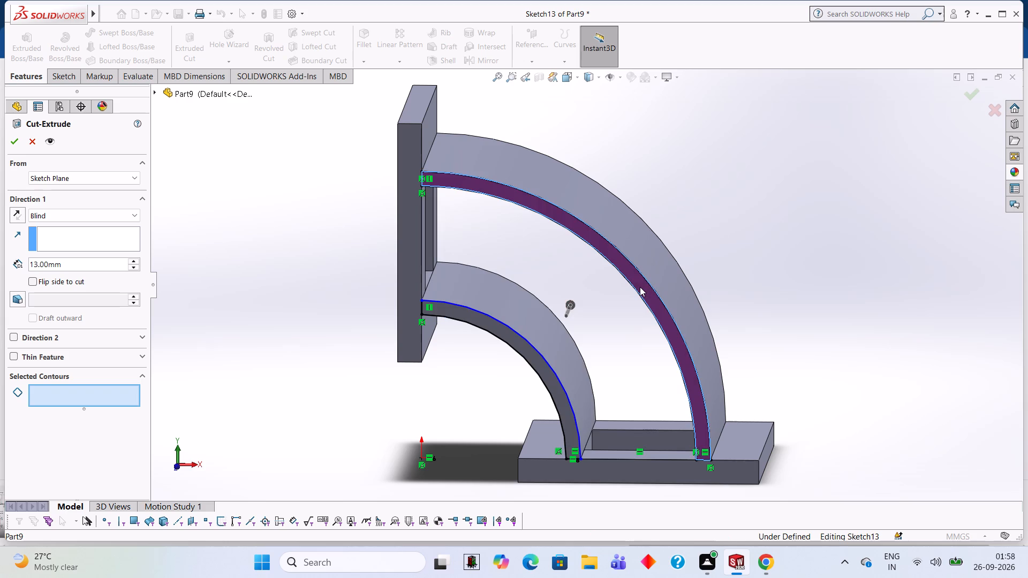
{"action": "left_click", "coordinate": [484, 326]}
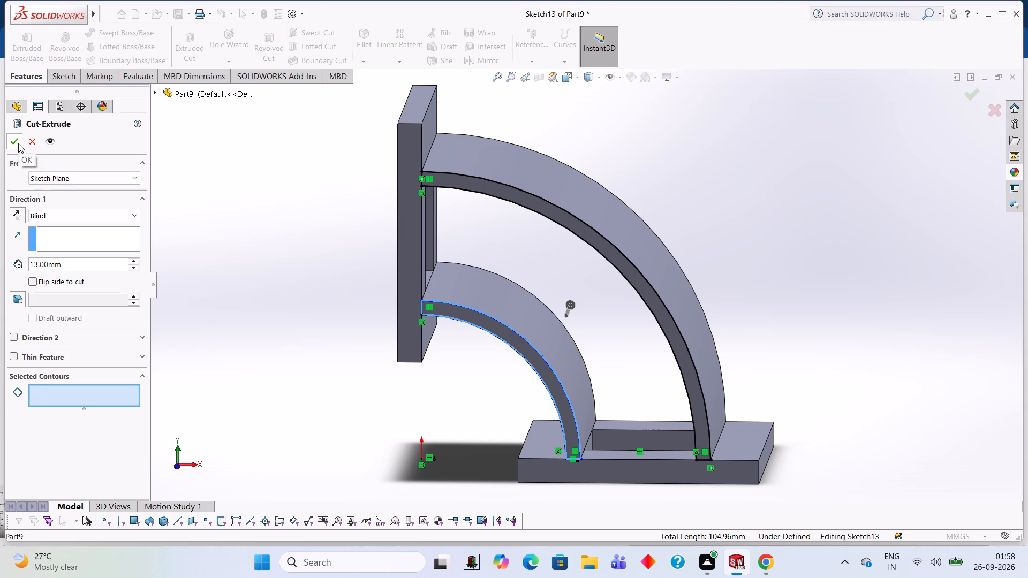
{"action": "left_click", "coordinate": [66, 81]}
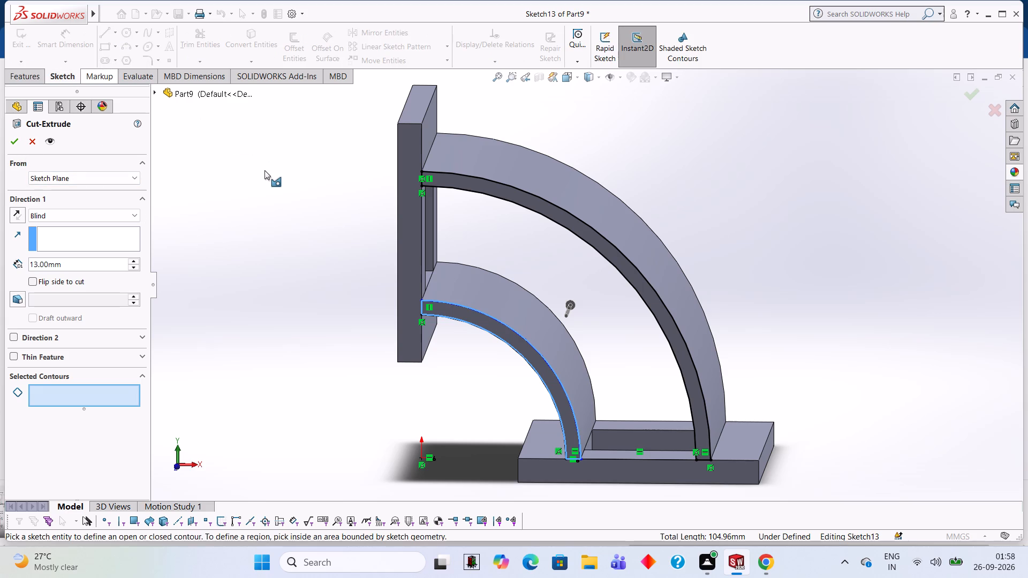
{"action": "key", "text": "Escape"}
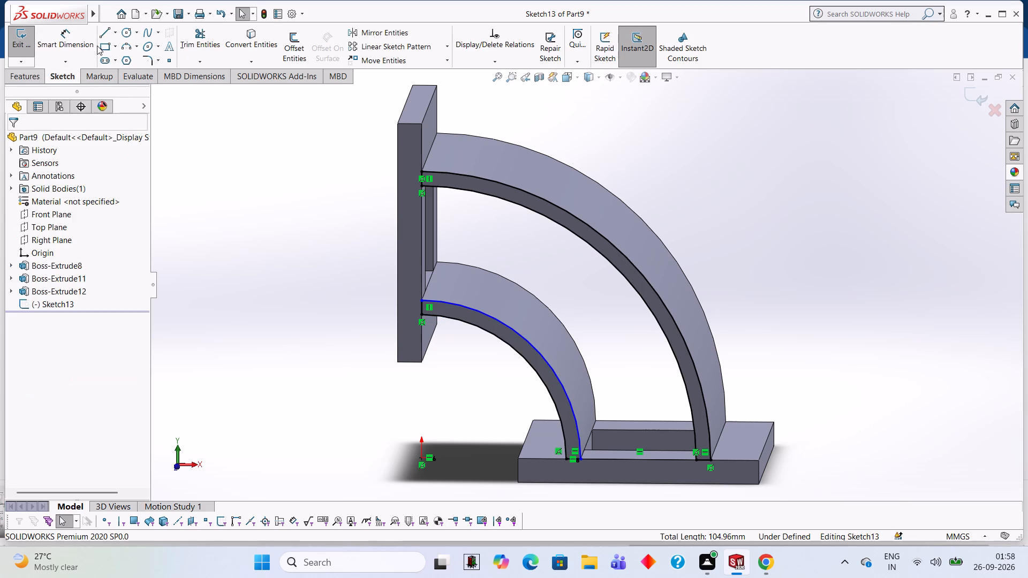
Sketch 24 mm lines between the inner and outer arc walls, a vertical one at the upright flange and a horizontal one at the base.
{"action": "left_click", "coordinate": [105, 23]}
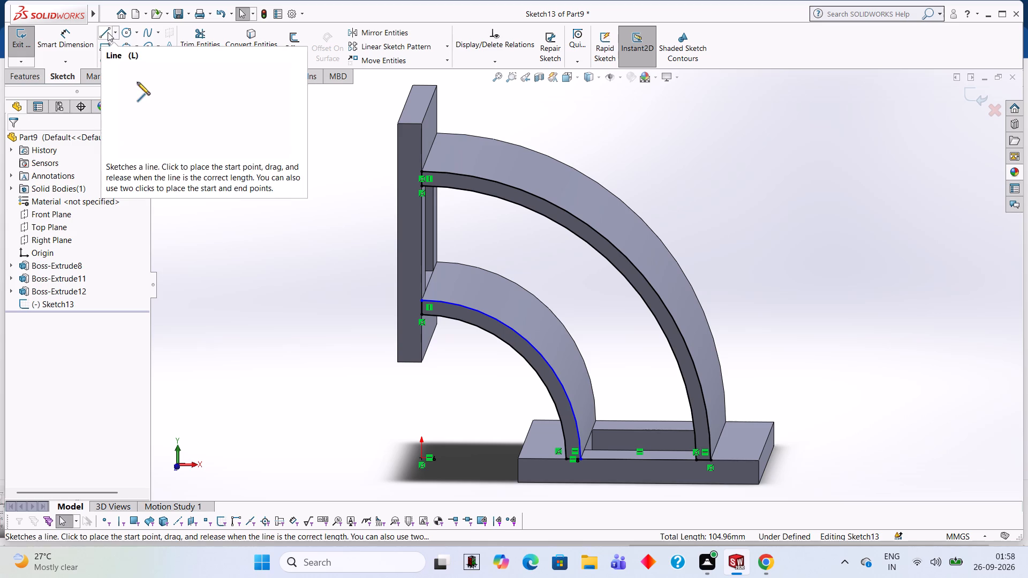
{"action": "left_click", "coordinate": [108, 32]}
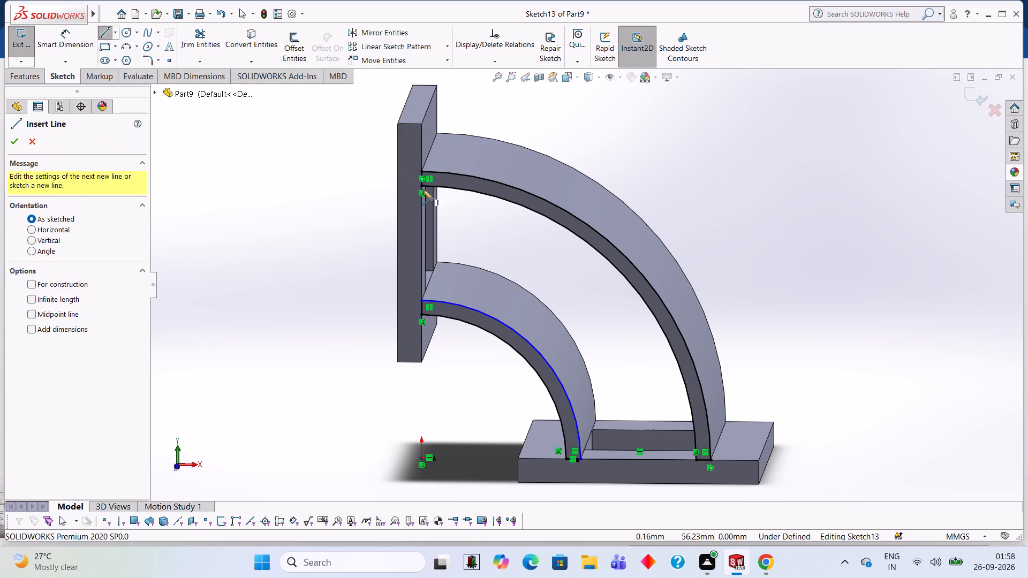
{"action": "left_click", "coordinate": [420, 188]}
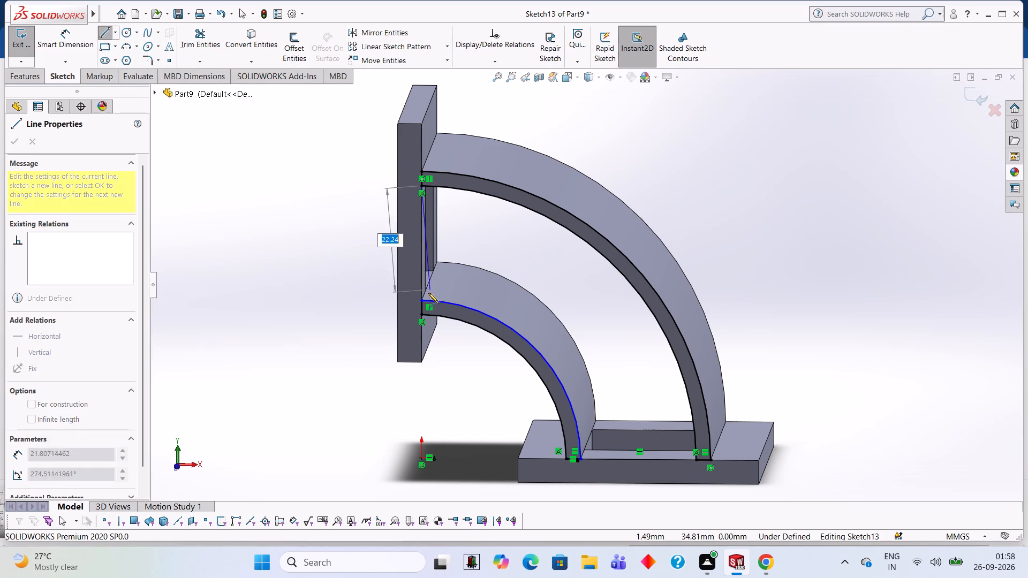
{"action": "left_click", "coordinate": [421, 300]}
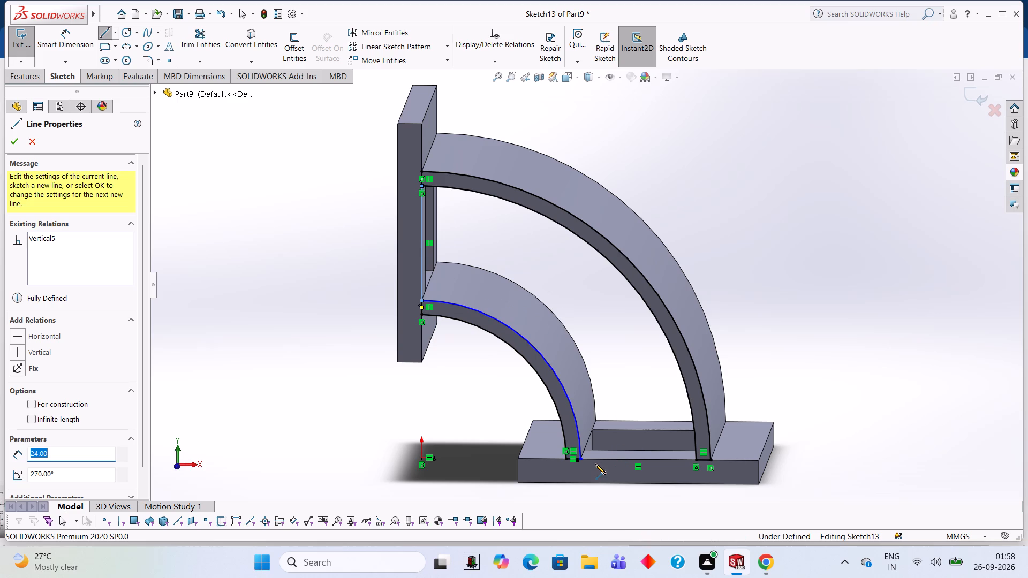
{"action": "left_click", "coordinate": [581, 461]}
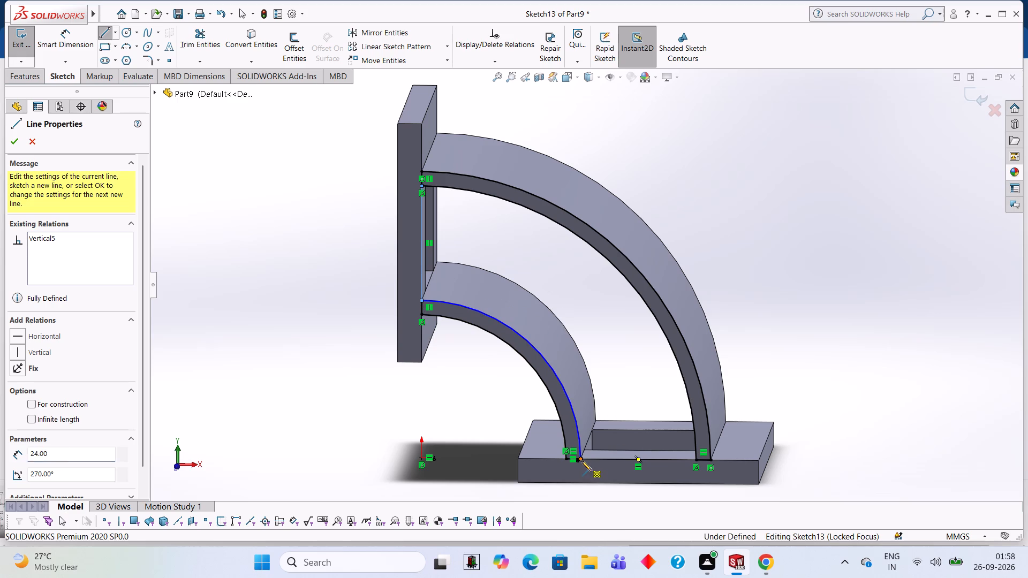
{"action": "left_click", "coordinate": [696, 460]}
{"action": "key", "text": "Escape"}
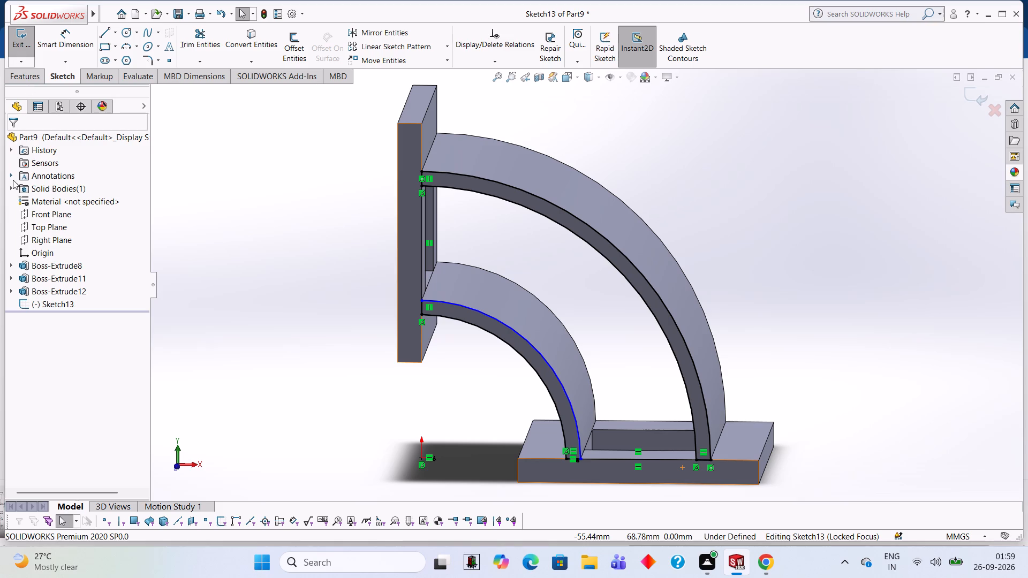
Cut 13 mm into the side using the inner and outer arc band regions as the contours.
{"action": "left_click", "coordinate": [31, 79]}
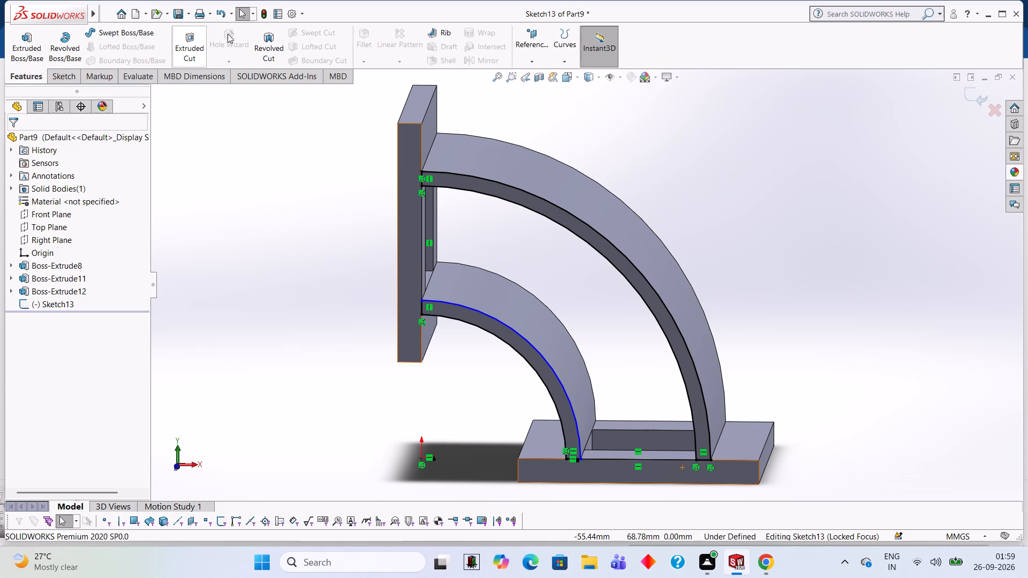
{"action": "left_click", "coordinate": [194, 38]}
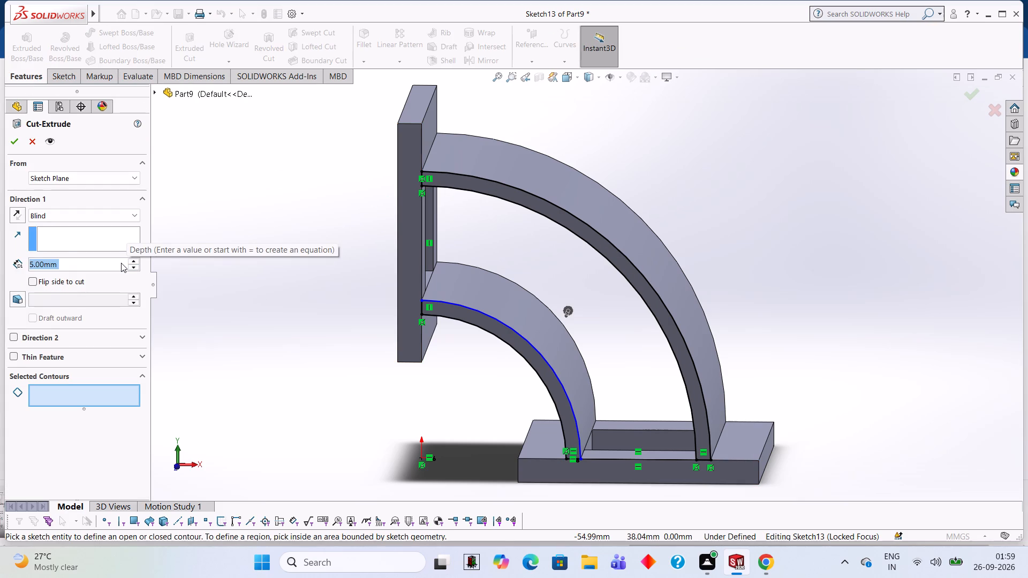
{"action": "type", "text": "13"}
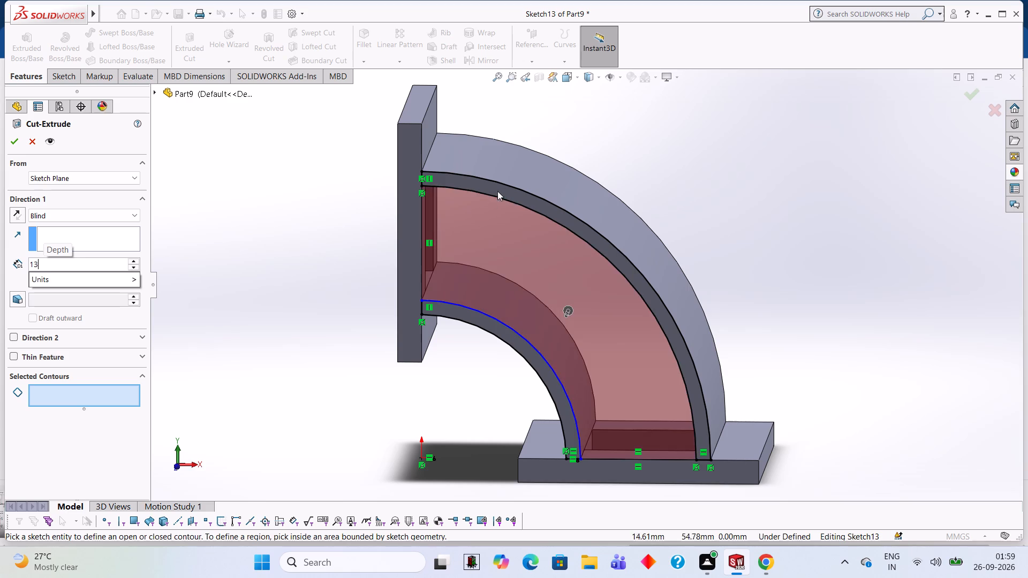
{"action": "left_click", "coordinate": [498, 190]}
{"action": "left_click", "coordinate": [492, 325]}
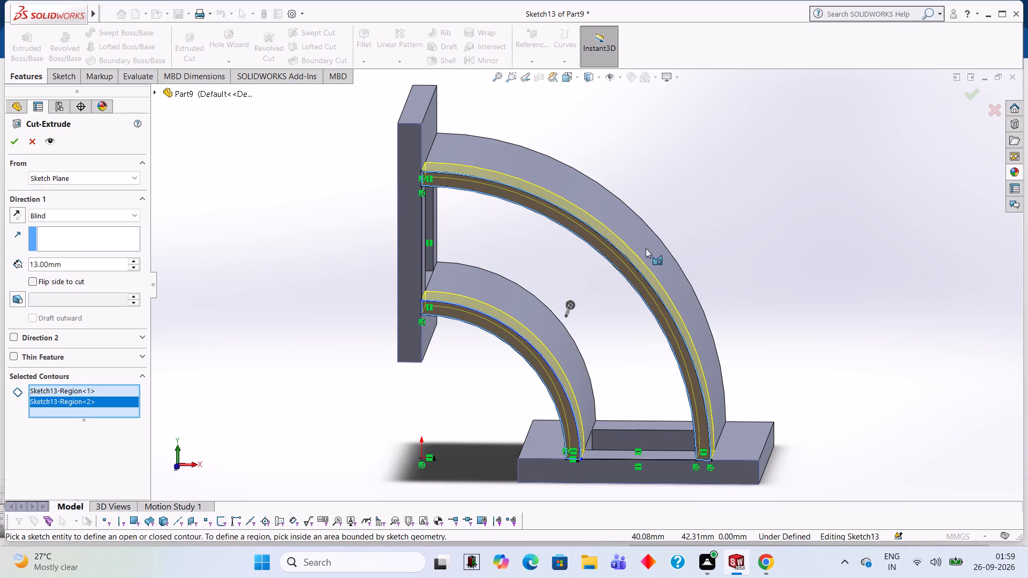
{"action": "left_click", "coordinate": [14, 140]}
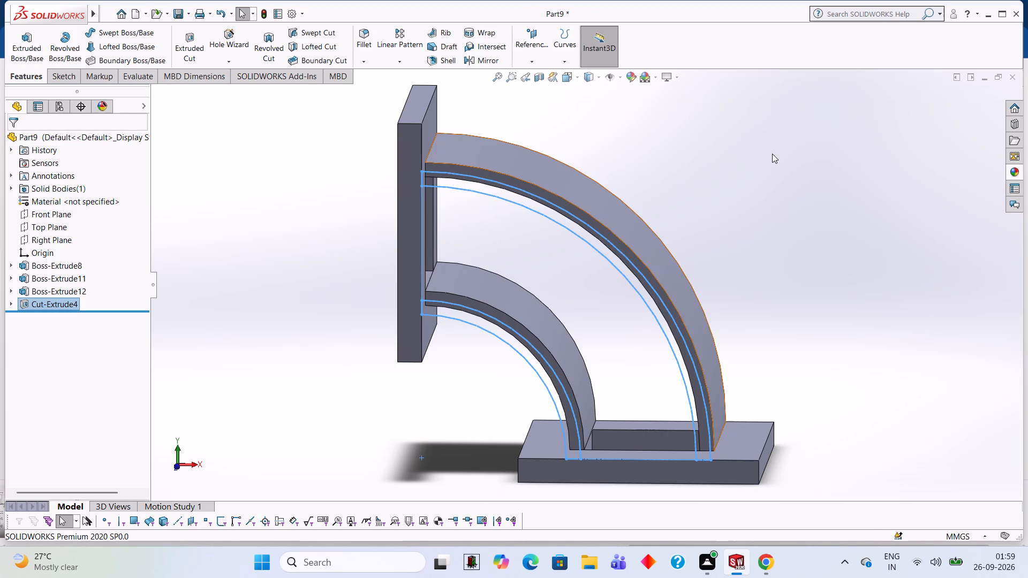
{"action": "left_click", "coordinate": [772, 154]}
{"action": "middle_click_drag", "start_coordinate": [772, 154], "coordinate": [693, 157]}
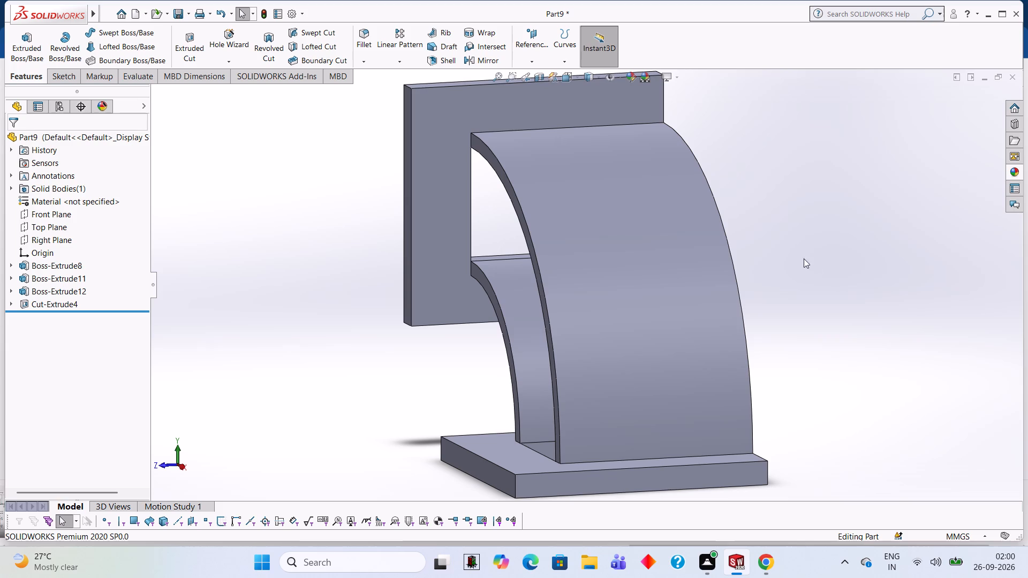
Examine the cut-back arc walls and both flanges from the front, side and underside.
{"action": "middle_click_drag", "start_coordinate": [797, 255], "coordinate": [876, 297]}
{"action": "middle_click_drag", "start_coordinate": [745, 298], "coordinate": [850, 252]}
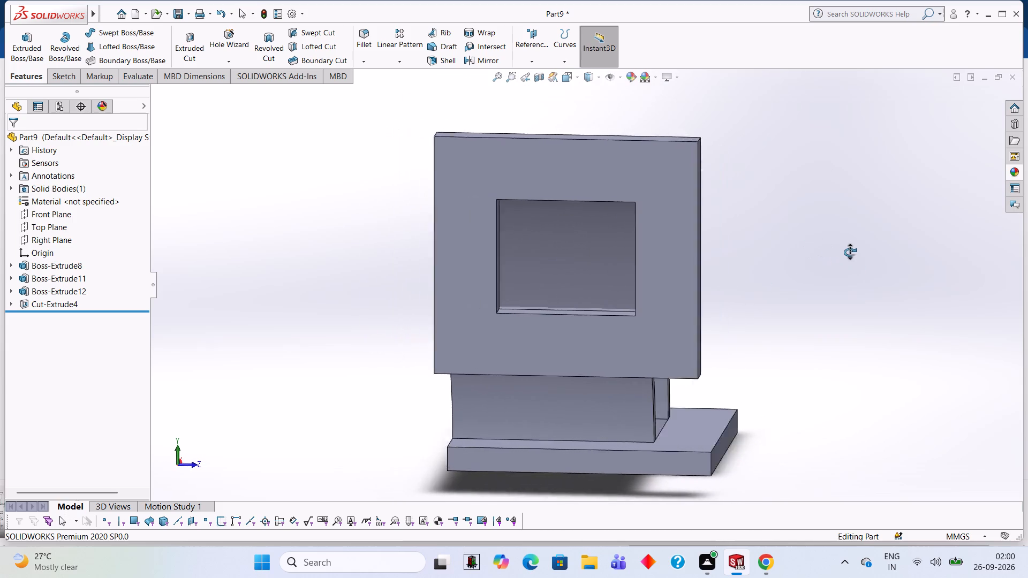
{"action": "middle_click_drag", "start_coordinate": [850, 252], "coordinate": [850, 252]}
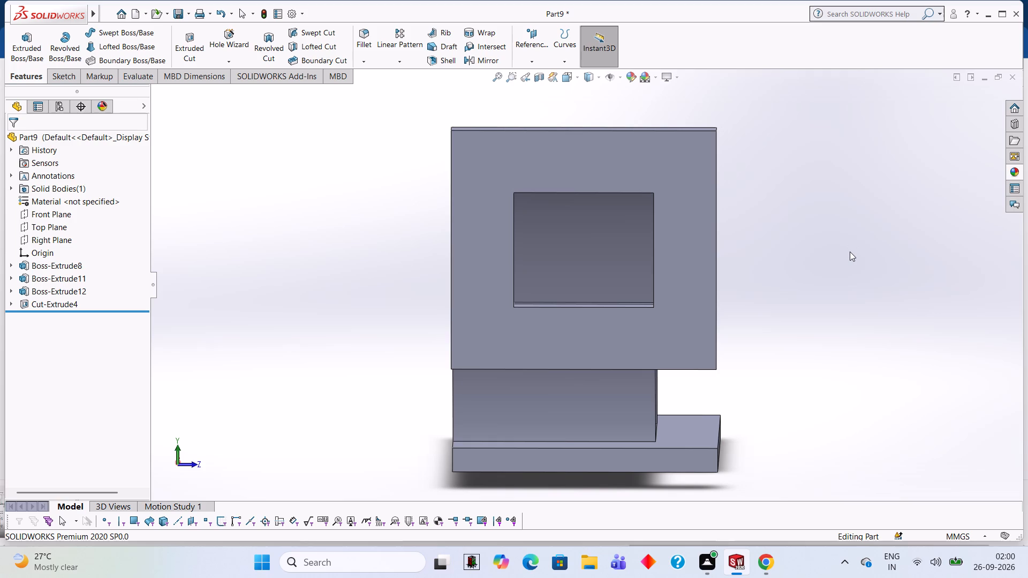
{"action": "middle_click_drag", "start_coordinate": [762, 250], "coordinate": [729, 298]}
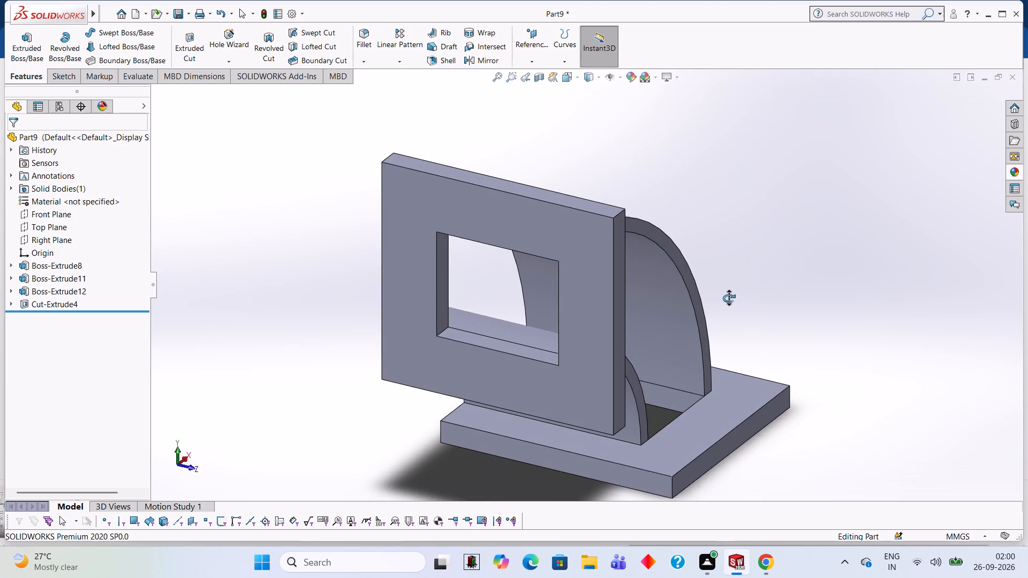
{"action": "middle_click_drag", "start_coordinate": [729, 298], "coordinate": [737, 302]}
{"action": "middle_click_drag", "start_coordinate": [740, 302], "coordinate": [761, 254]}
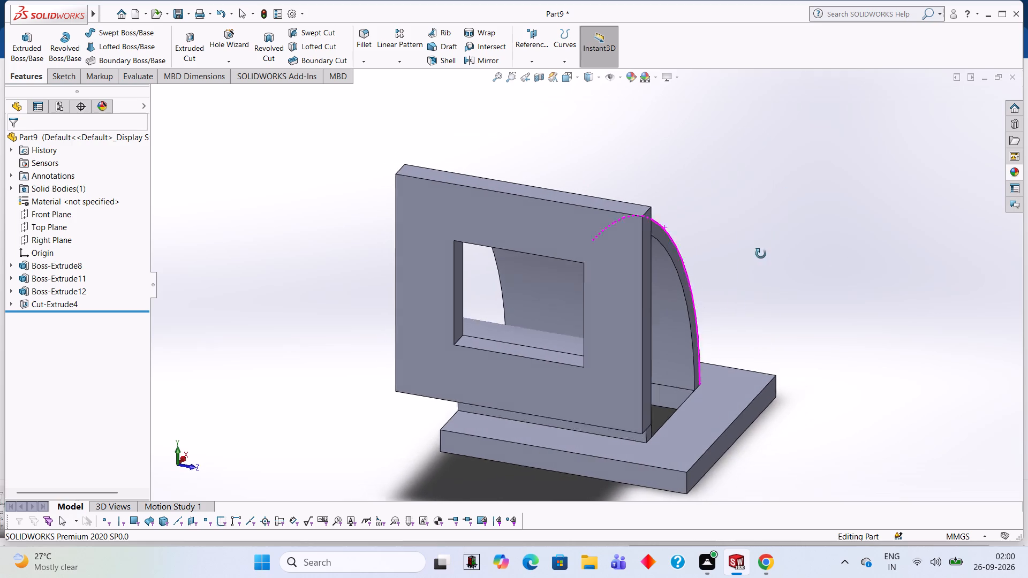
{"action": "middle_click_drag", "start_coordinate": [761, 254], "coordinate": [811, 140]}
{"action": "middle_click_drag", "start_coordinate": [783, 279], "coordinate": [742, 255]}
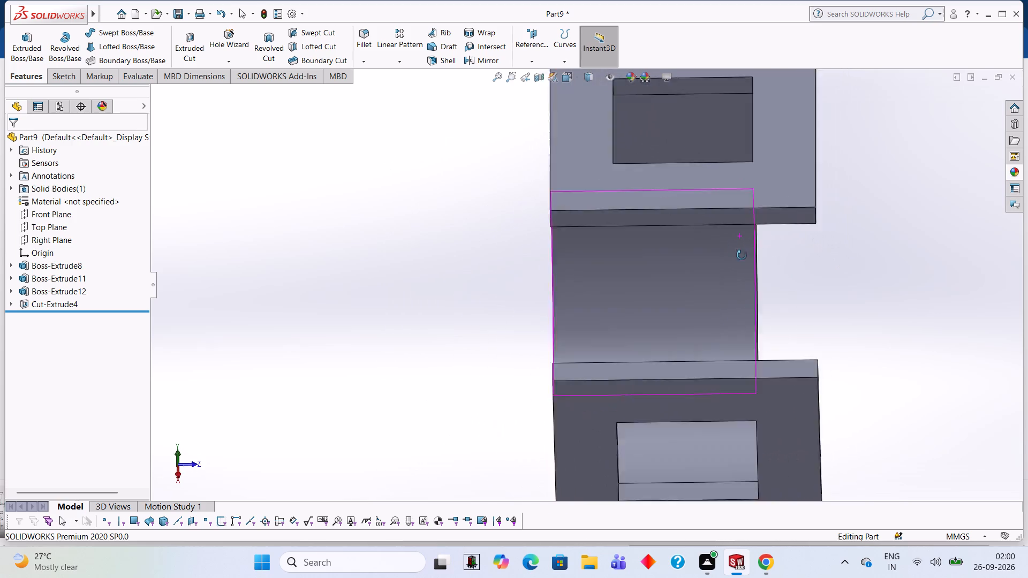
{"action": "middle_click_drag", "start_coordinate": [742, 255], "coordinate": [748, 262]}
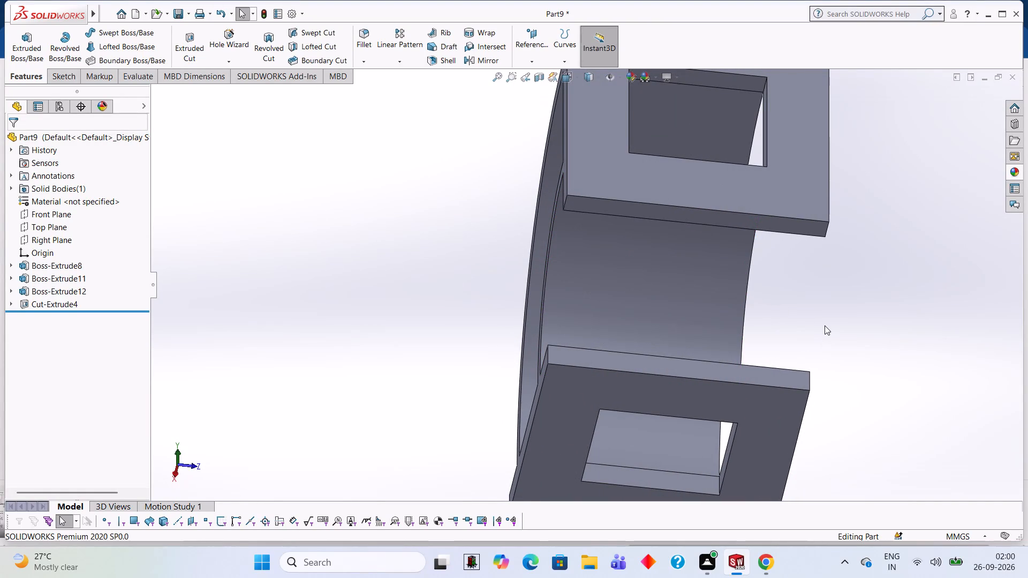
{"action": "middle_click_drag", "start_coordinate": [819, 325], "coordinate": [814, 376]}
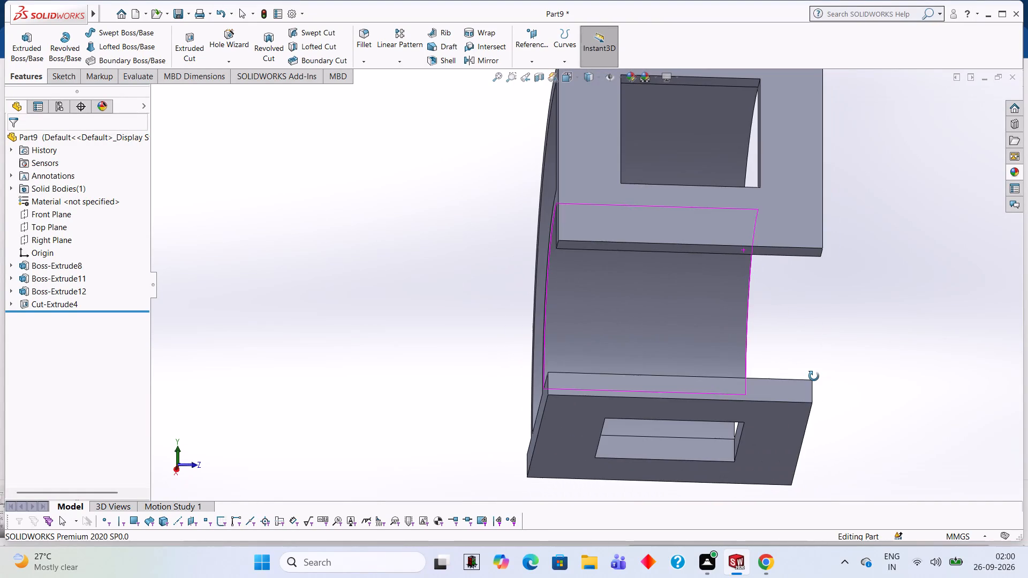
{"action": "middle_click_drag", "start_coordinate": [814, 376], "coordinate": [807, 373]}
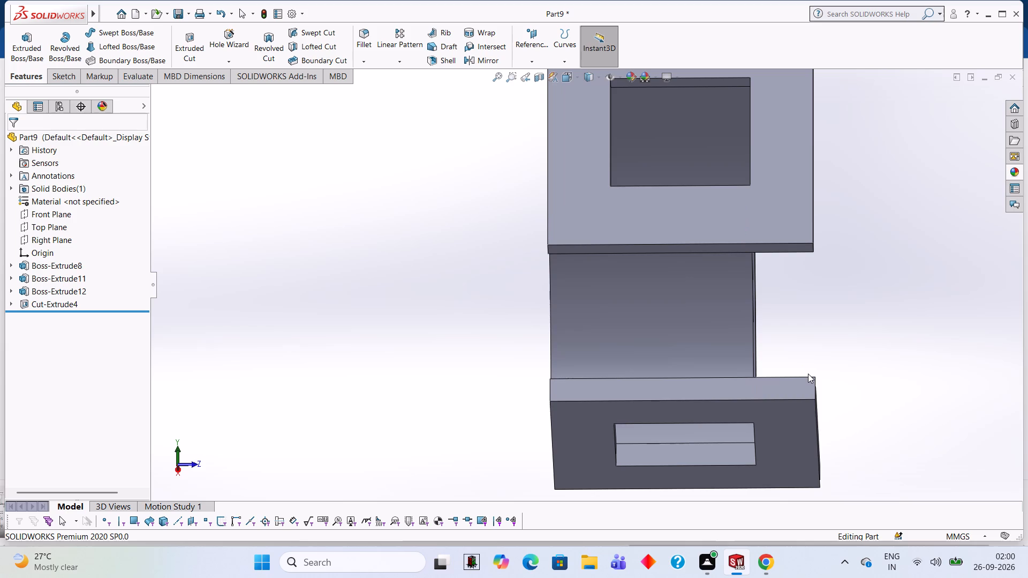
{"action": "middle_click_drag", "start_coordinate": [852, 317], "coordinate": [808, 417]}
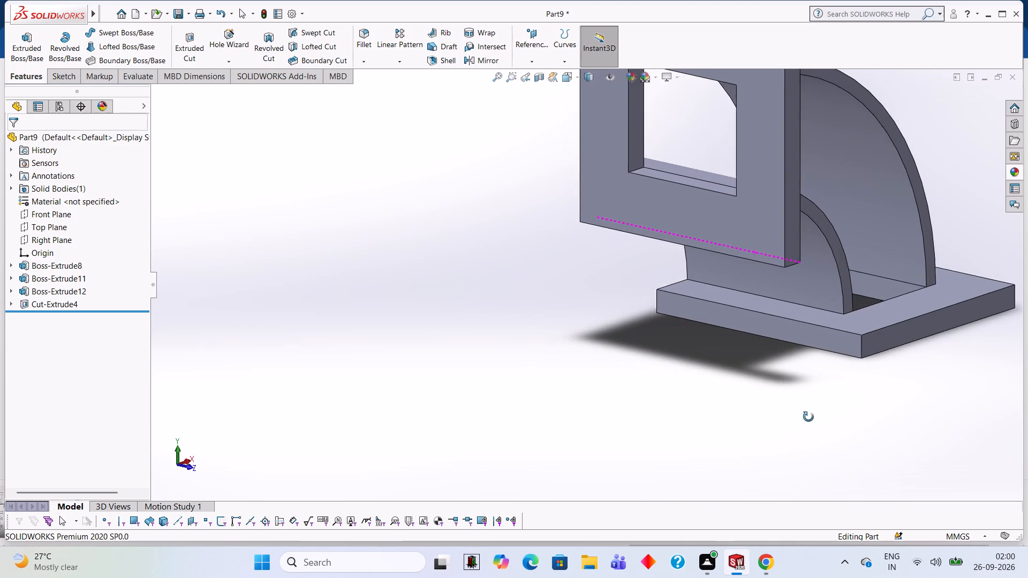
{"action": "middle_click_drag", "start_coordinate": [808, 417], "coordinate": [822, 423]}
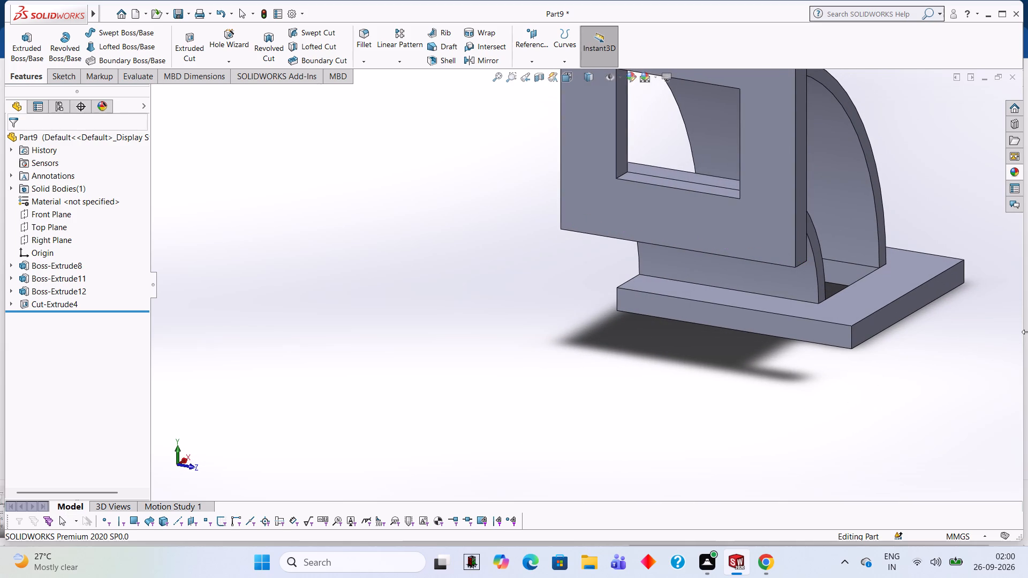
{"action": "scroll", "coordinate": [1027, 332], "scroll_direction": "up", "scroll_amount": 2}
{"action": "scroll", "coordinate": [978, 223], "scroll_direction": "up", "scroll_amount": 2}
{"action": "middle_click_drag", "start_coordinate": [939, 224], "coordinate": [892, 230]}
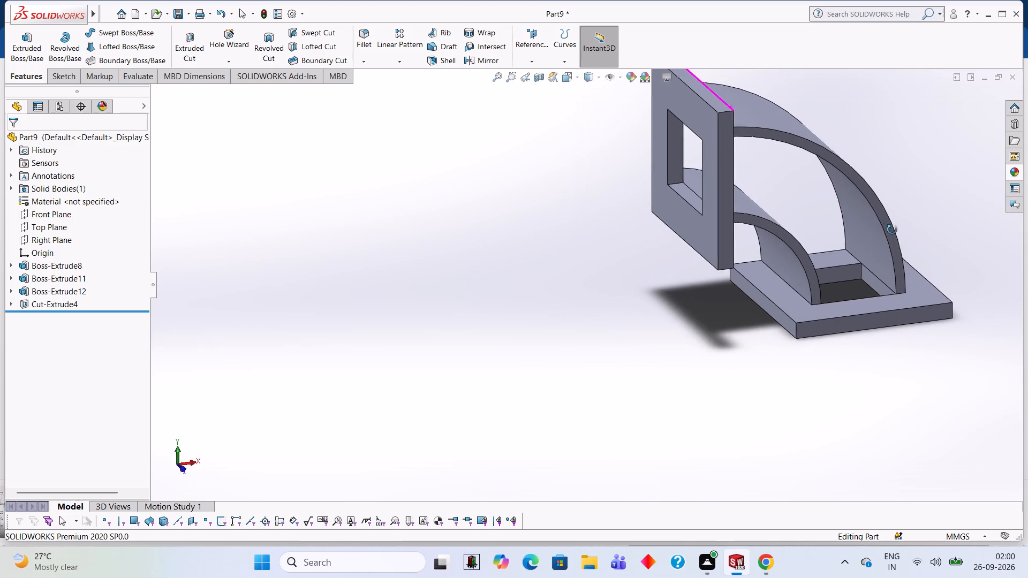
{"action": "middle_click_drag", "start_coordinate": [892, 230], "coordinate": [893, 230]}
{"action": "scroll", "coordinate": [898, 232], "scroll_direction": "up", "scroll_amount": 1}
{"action": "middle_click_drag", "start_coordinate": [883, 224], "coordinate": [857, 210]}
{"action": "scroll", "coordinate": [857, 210], "scroll_direction": "up", "scroll_amount": 1}
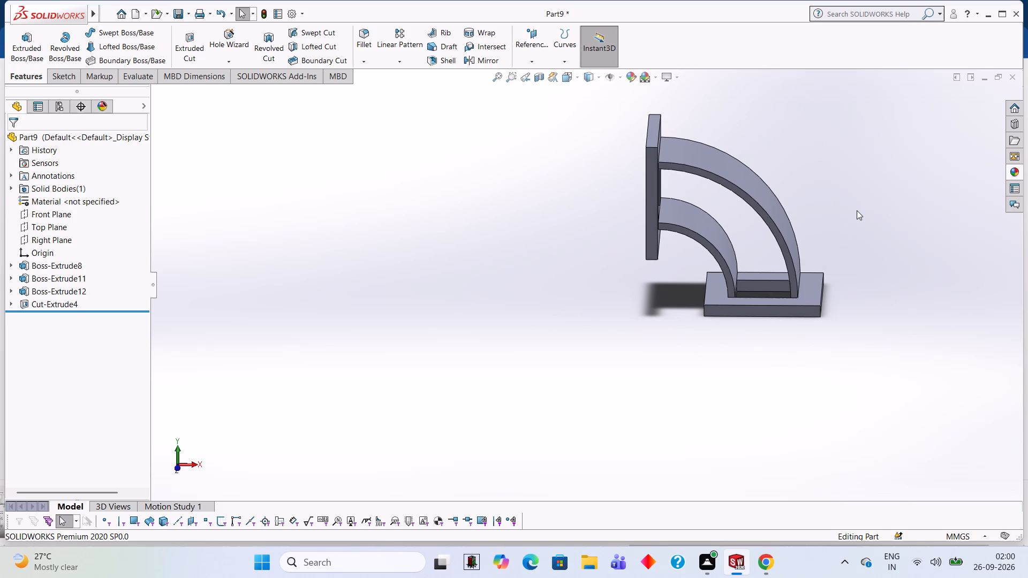
Undo the 13 mm cut on the arc walls, returning to its sketch.
{"action": "key", "text": "ctrl+z"}
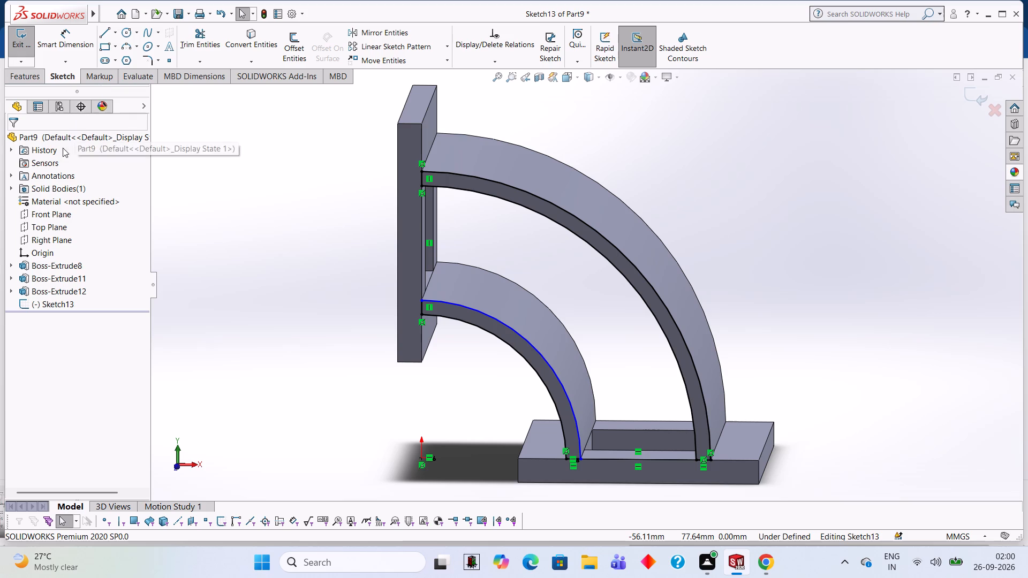
Cut 15 mm blind into the side using the outer and inner arc band regions as the contours.
{"action": "left_click", "coordinate": [32, 75]}
{"action": "left_click", "coordinate": [183, 40]}
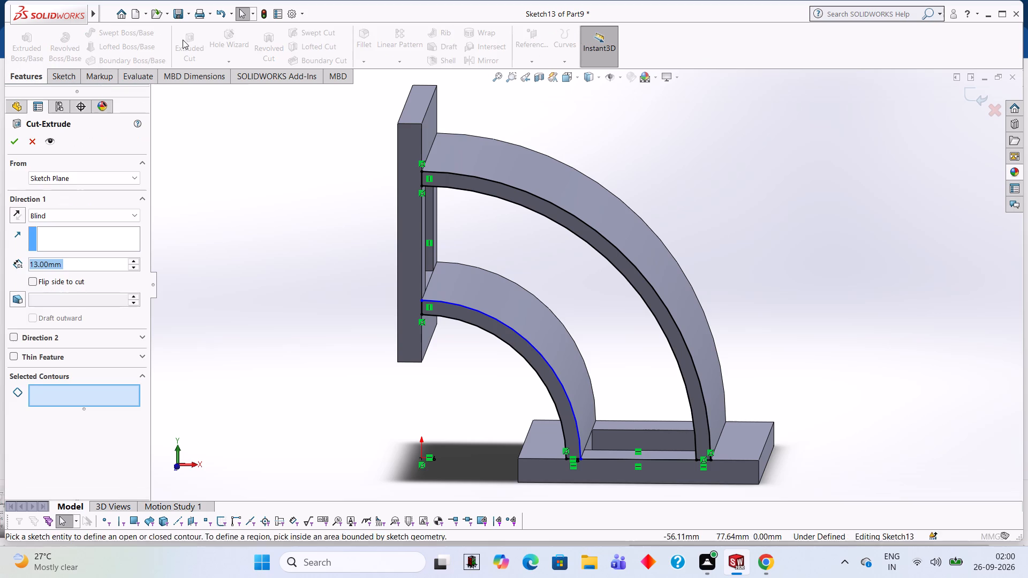
{"action": "left_click", "coordinate": [491, 191]}
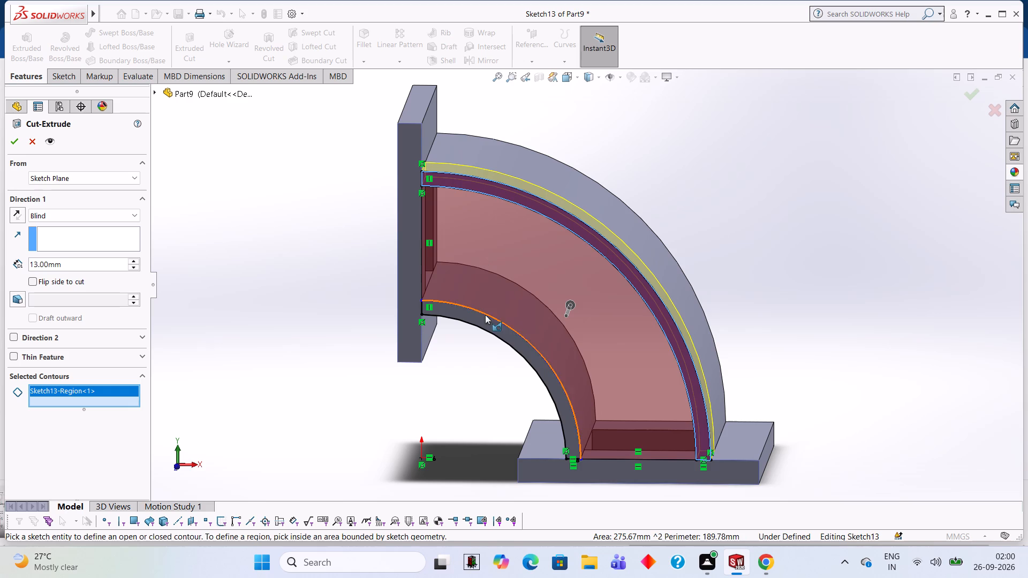
{"action": "left_click", "coordinate": [487, 319]}
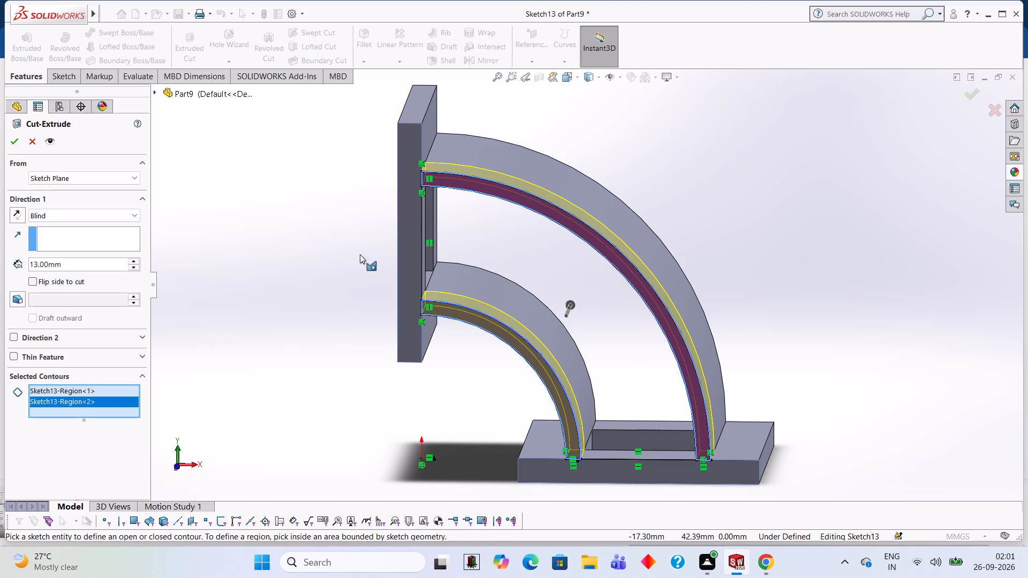
{"action": "left_click", "coordinate": [77, 269]}
{"action": "key", "text": "BackSpace"}
{"action": "key", "text": "BackSpace"}
{"action": "key", "text": "BackSpace"}
{"action": "key", "text": "BackSpace"}
{"action": "key", "text": "BackSpace"}
{"action": "key", "text": "BackSpace"}
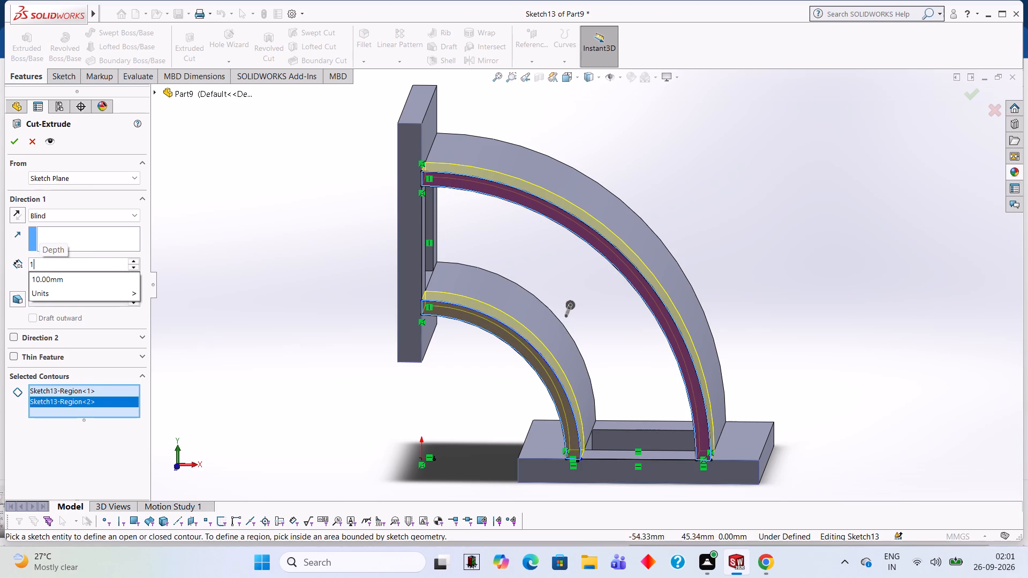
{"action": "key", "text": "BackSpace"}
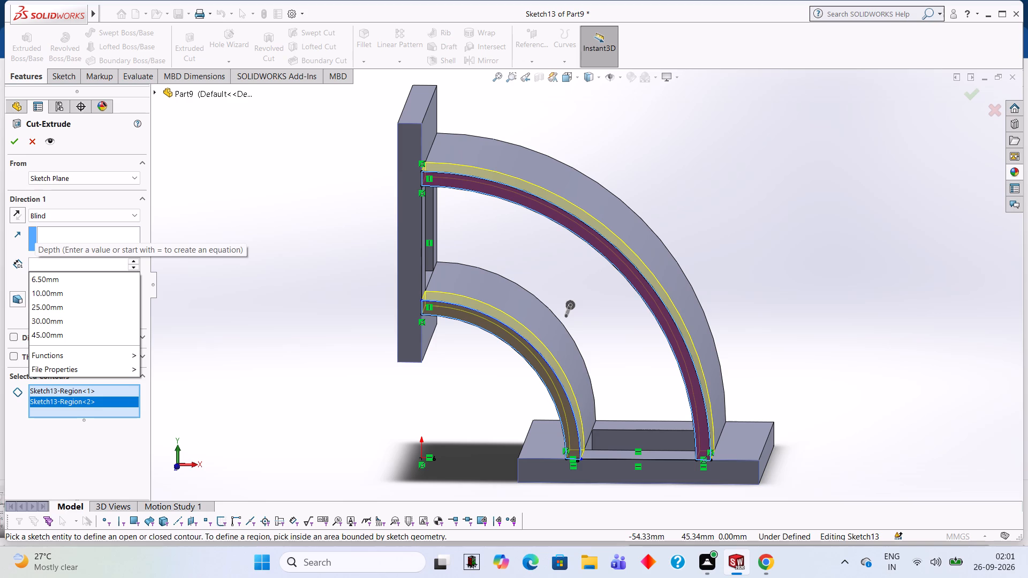
{"action": "type", "text": "15"}
{"action": "key", "text": "Return"}
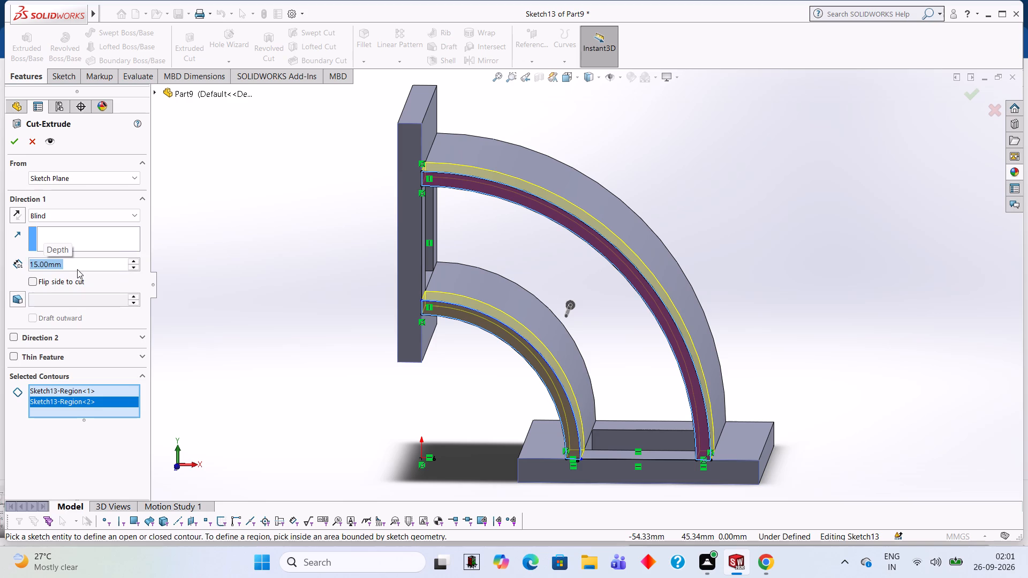
{"action": "left_click", "coordinate": [17, 147]}
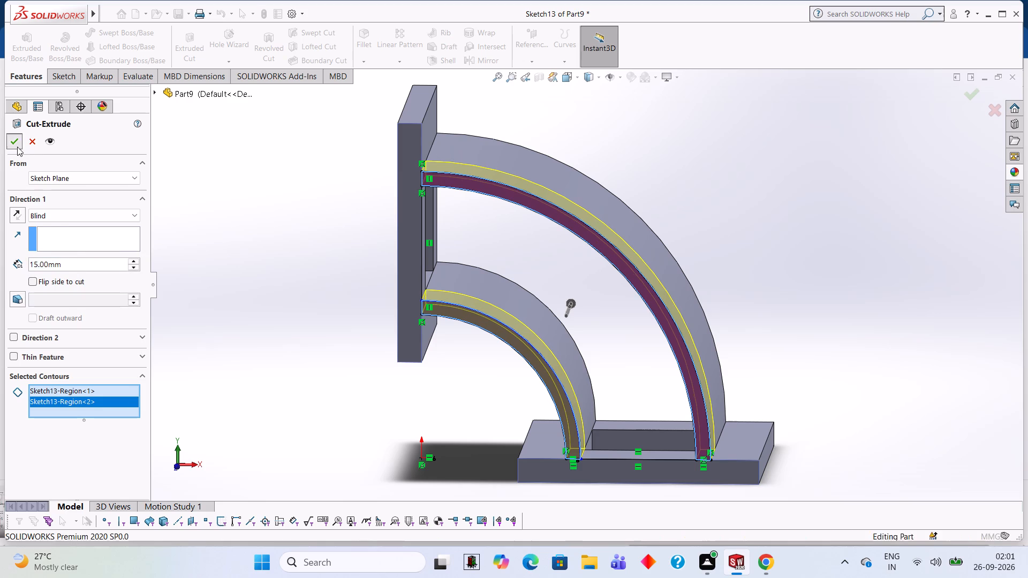
{"action": "left_click", "coordinate": [216, 237]}
Start a new sketch on the bend's opposite, uncut side face.
{"action": "middle_click_drag", "start_coordinate": [192, 238], "coordinate": [138, 238]}
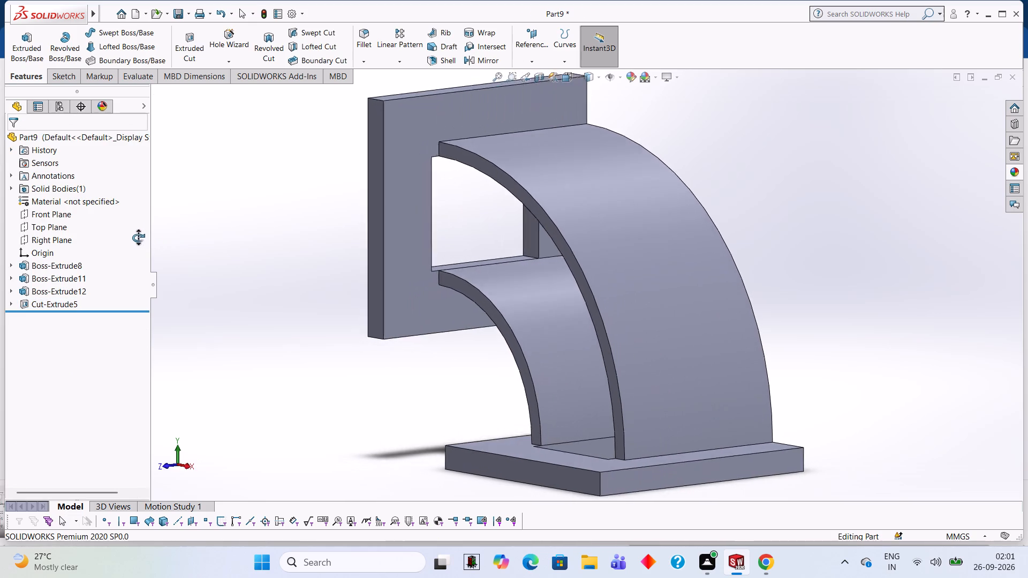
{"action": "middle_click_drag", "start_coordinate": [138, 238], "coordinate": [176, 214]}
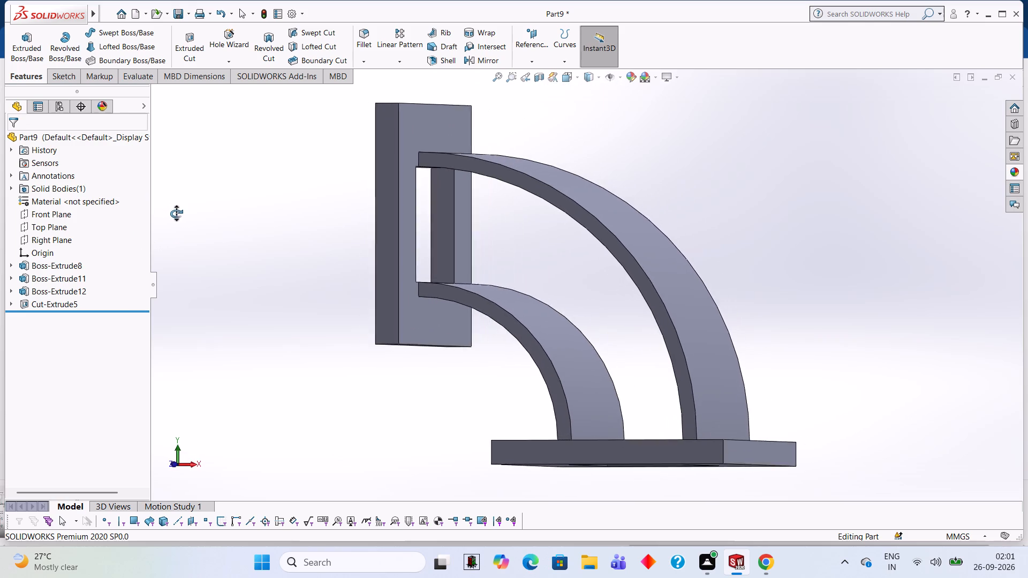
{"action": "middle_click_drag", "start_coordinate": [176, 214], "coordinate": [326, 320]}
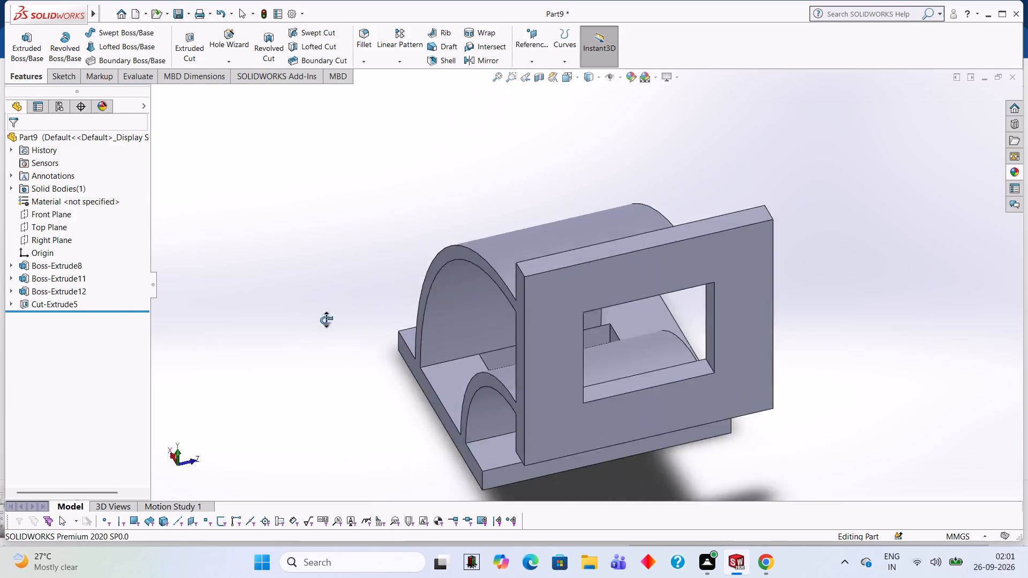
{"action": "middle_click_drag", "start_coordinate": [326, 320], "coordinate": [409, 218]}
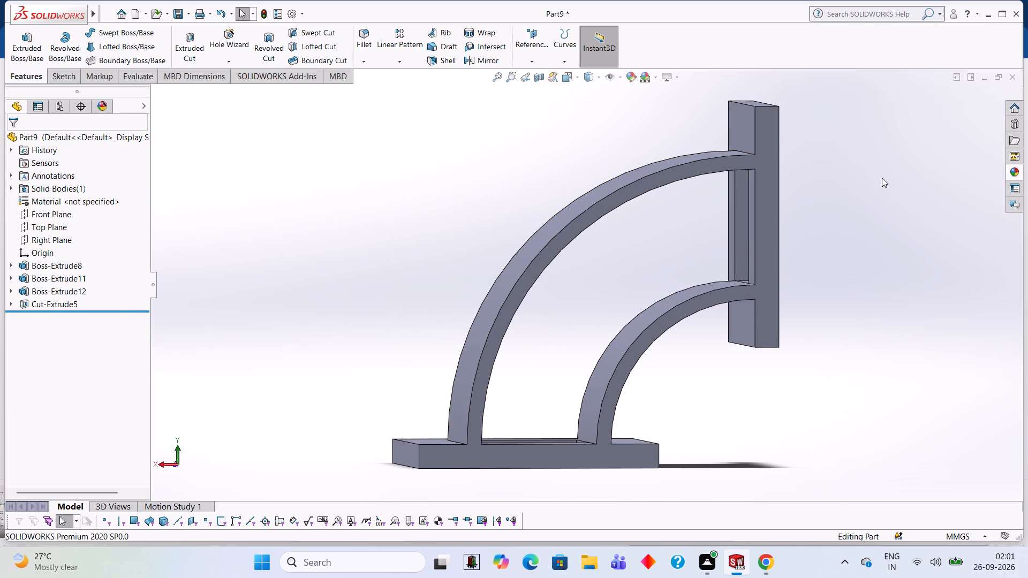
{"action": "left_click", "coordinate": [873, 173]}
{"action": "middle_click_drag", "start_coordinate": [856, 171], "coordinate": [845, 168]}
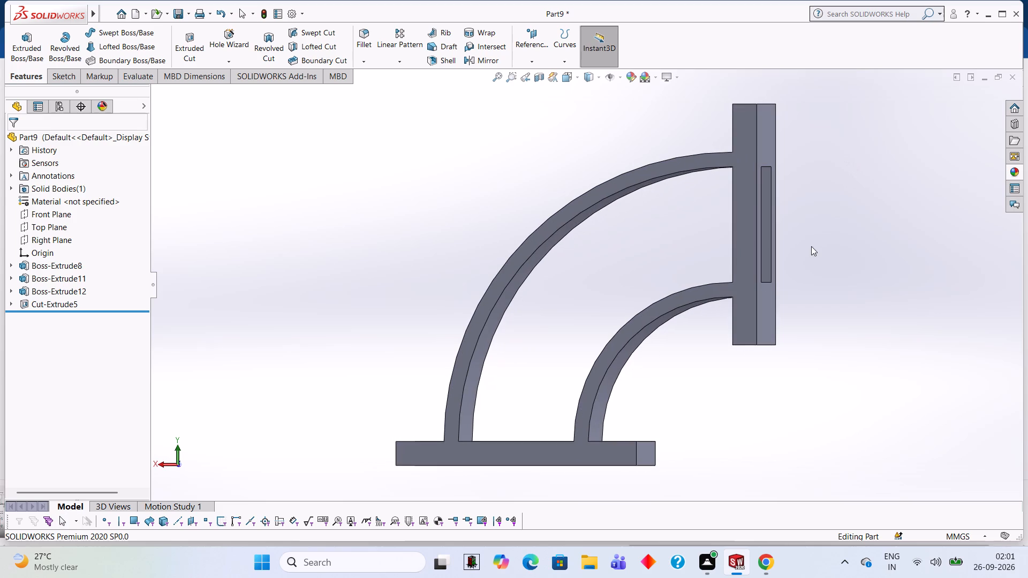
{"action": "left_click", "coordinate": [751, 218]}
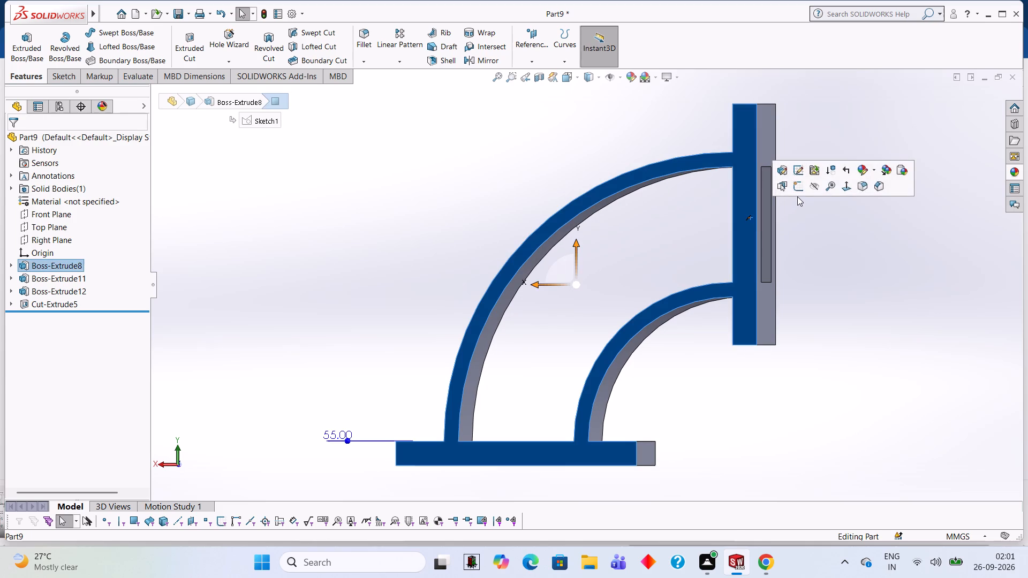
{"action": "left_click", "coordinate": [798, 193]}
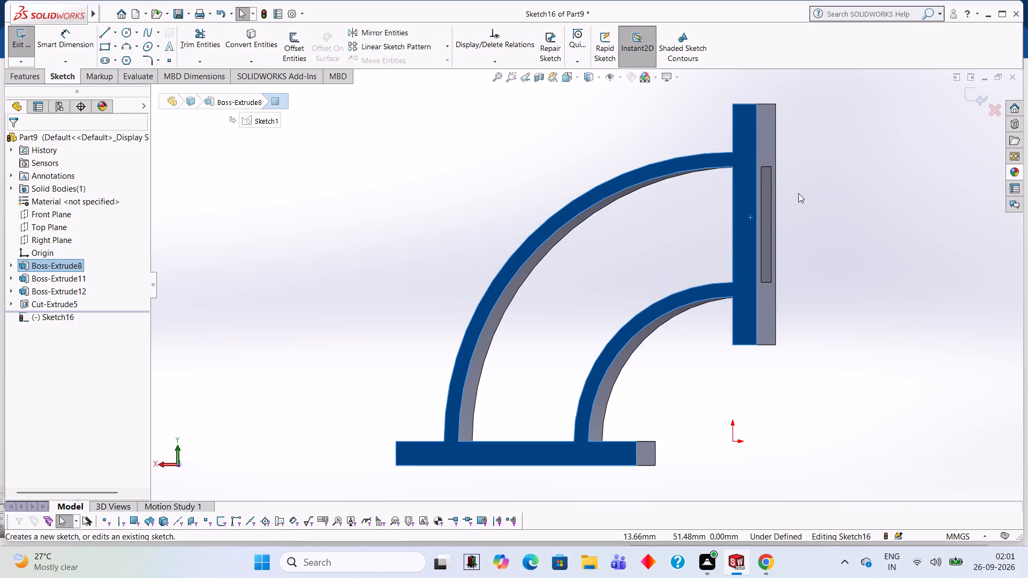
{"action": "key", "text": "ctrl+8"}
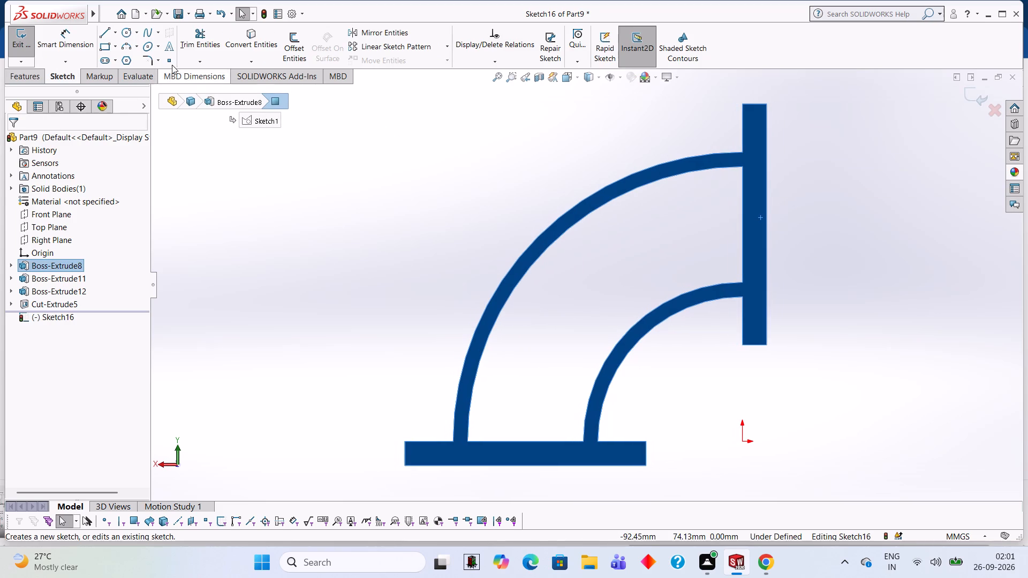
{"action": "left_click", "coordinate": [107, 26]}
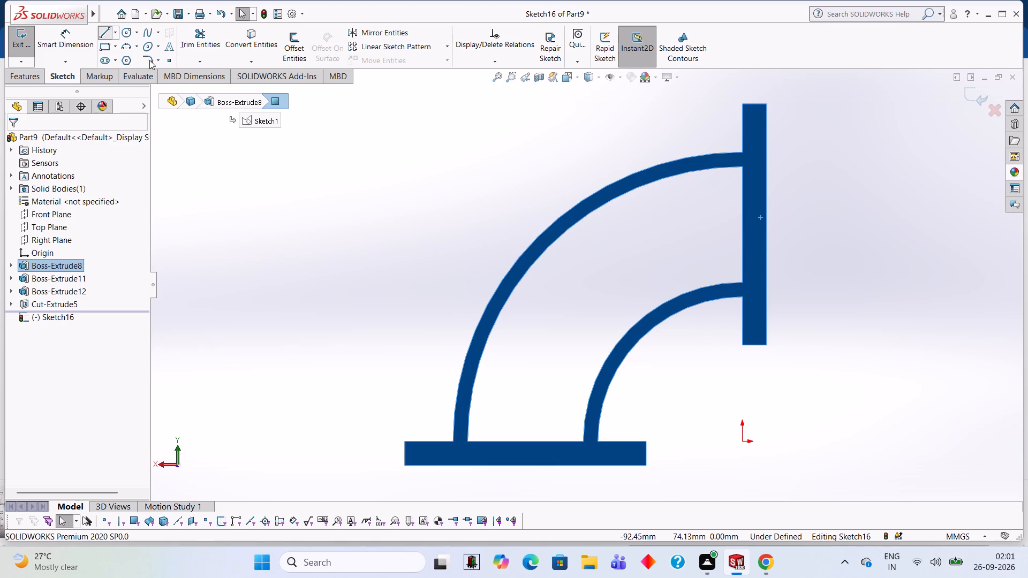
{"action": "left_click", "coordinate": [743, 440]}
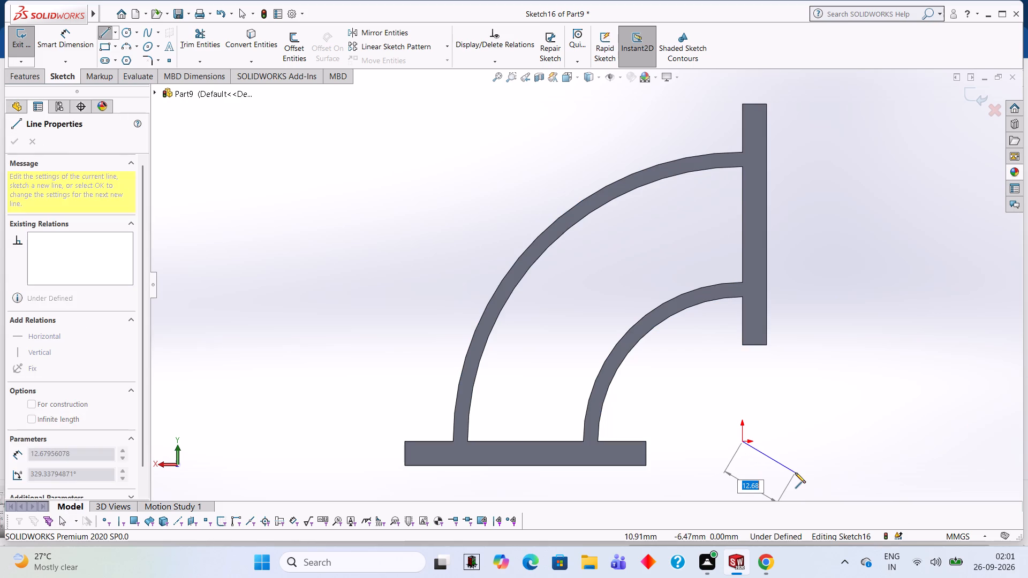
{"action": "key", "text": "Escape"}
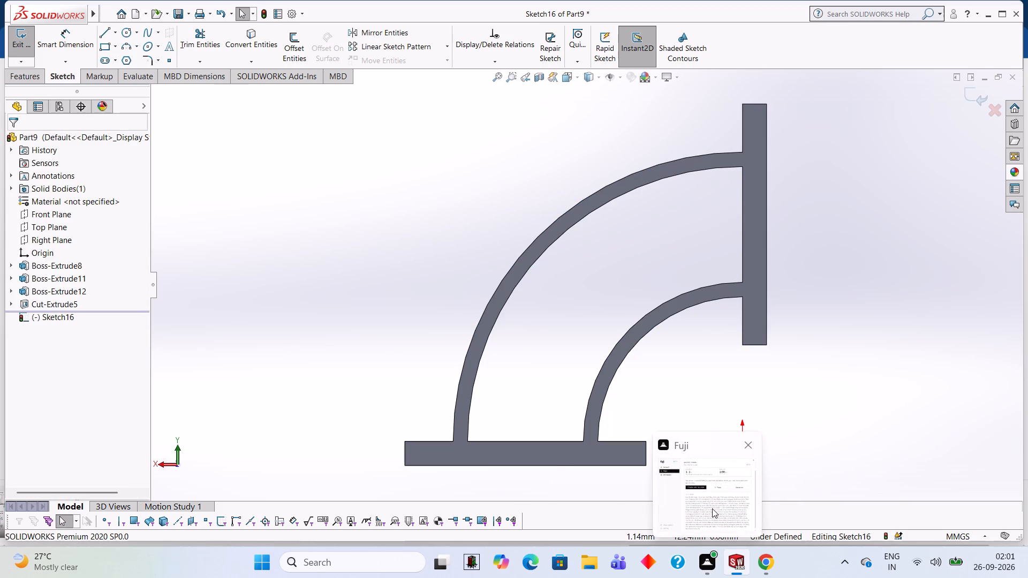
Sketch a circle of radius 60 mm centred on the origin, following the outer arc wall's outer edge.
{"action": "left_click", "coordinate": [126, 33]}
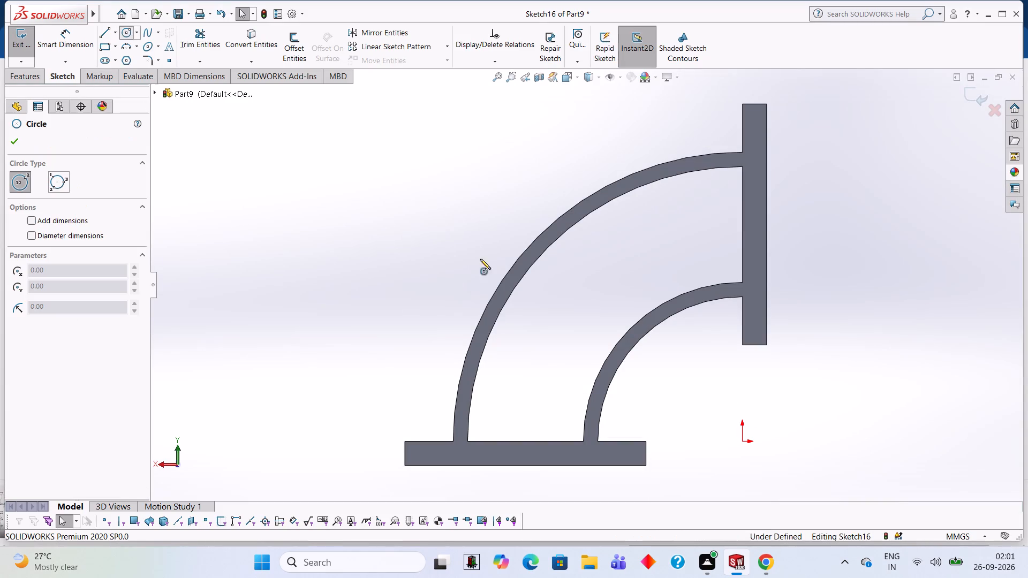
{"action": "left_click", "coordinate": [742, 440]}
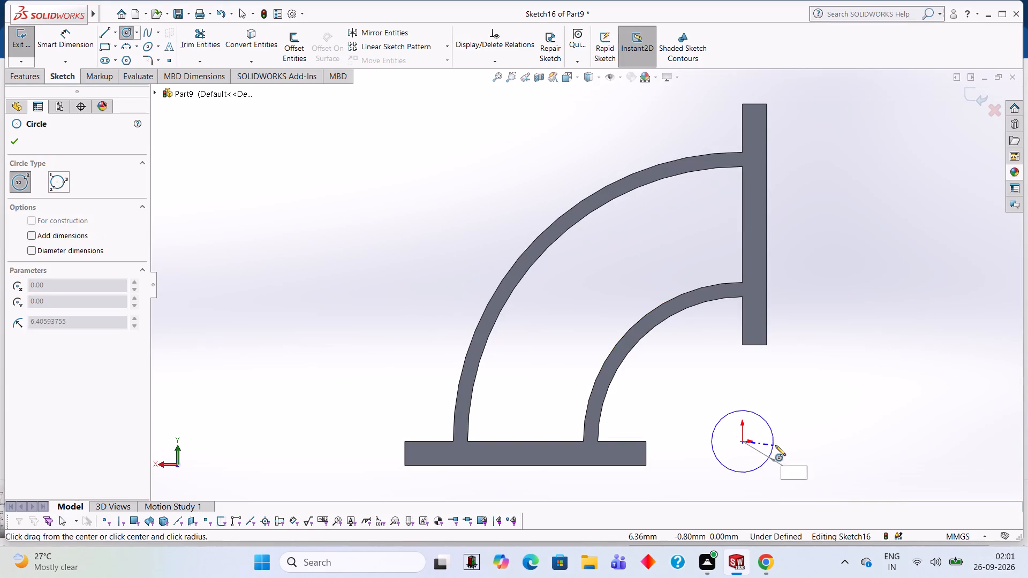
{"action": "type", "text": "60"}
{"action": "key", "text": "Return"}
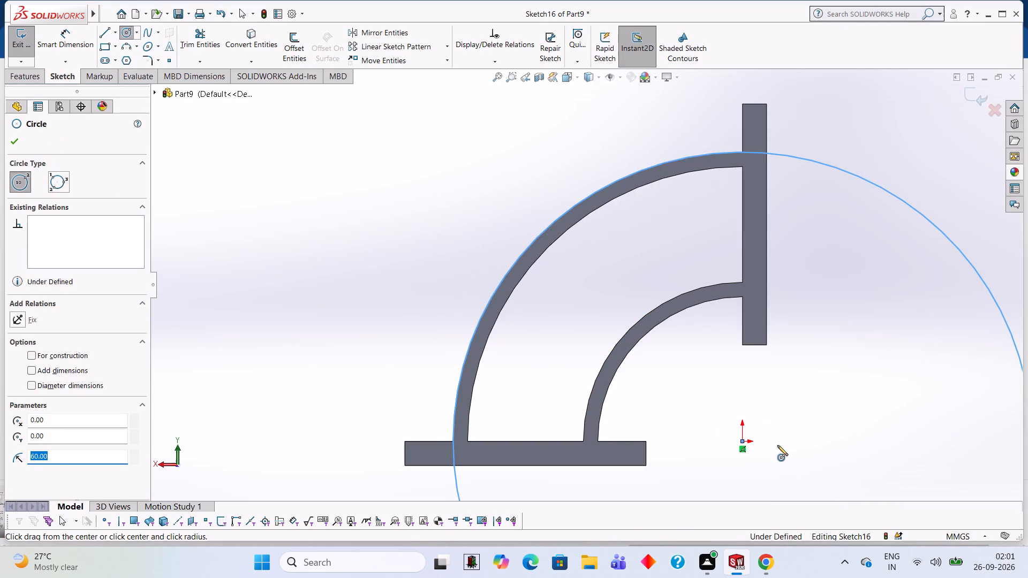
Sketch three more circles centred on the origin with radii 57, 33 and 30 mm, following the remaining arc wall edges.
{"action": "left_click", "coordinate": [740, 442]}
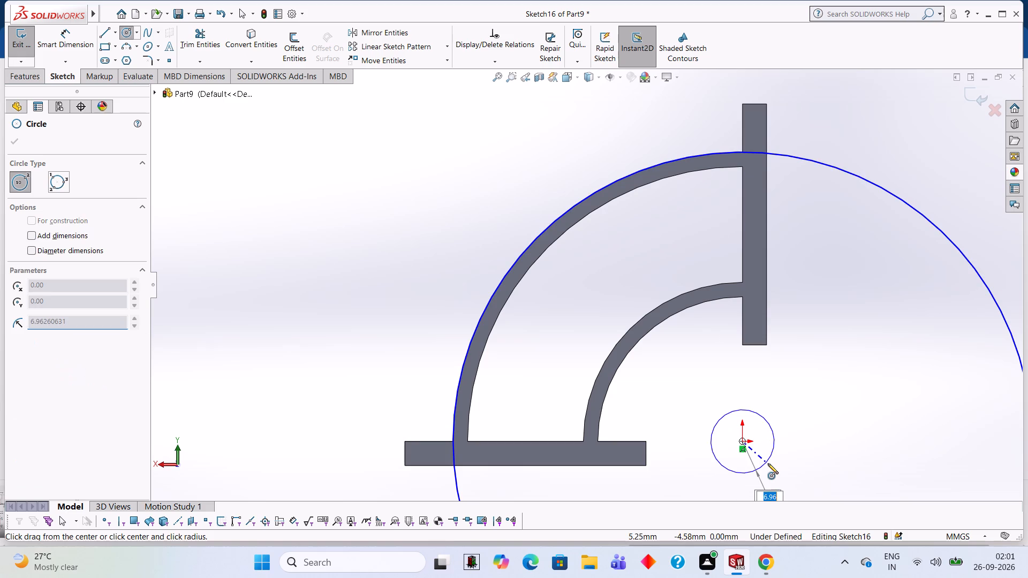
{"action": "type", "text": "57"}
{"action": "key", "text": "Return"}
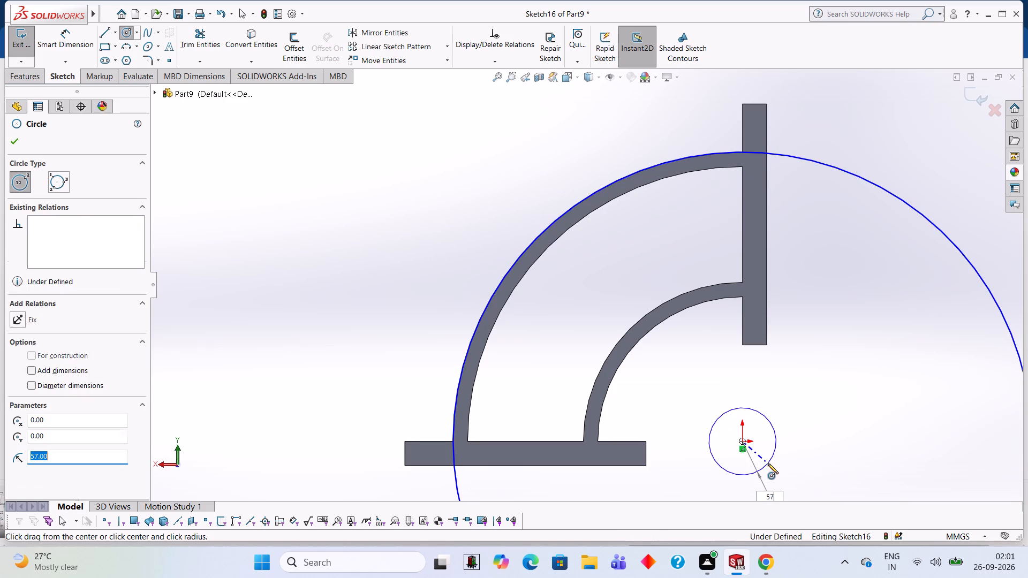
{"action": "left_click", "coordinate": [741, 443]}
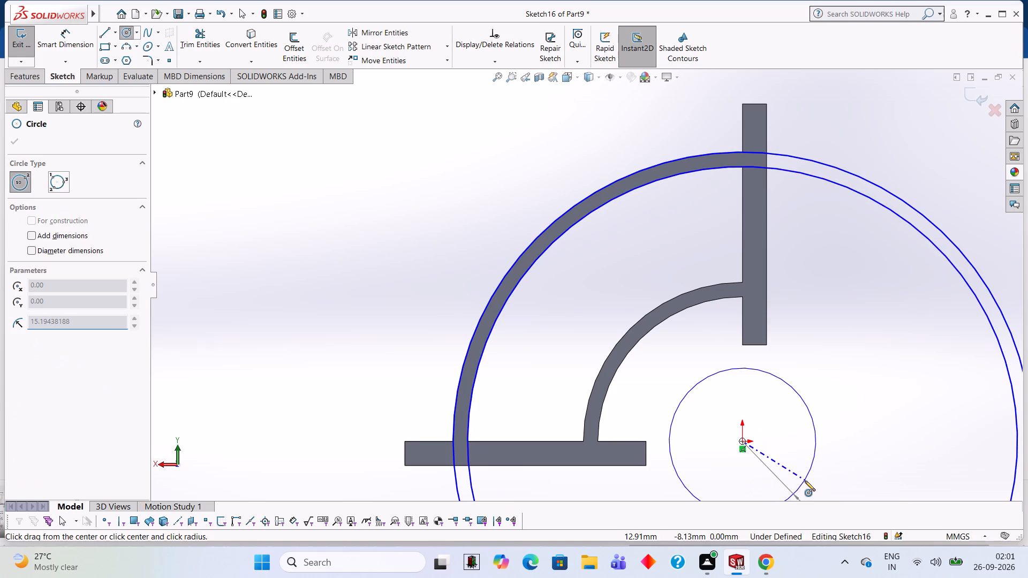
{"action": "type", "text": "33"}
{"action": "key", "text": "Return"}
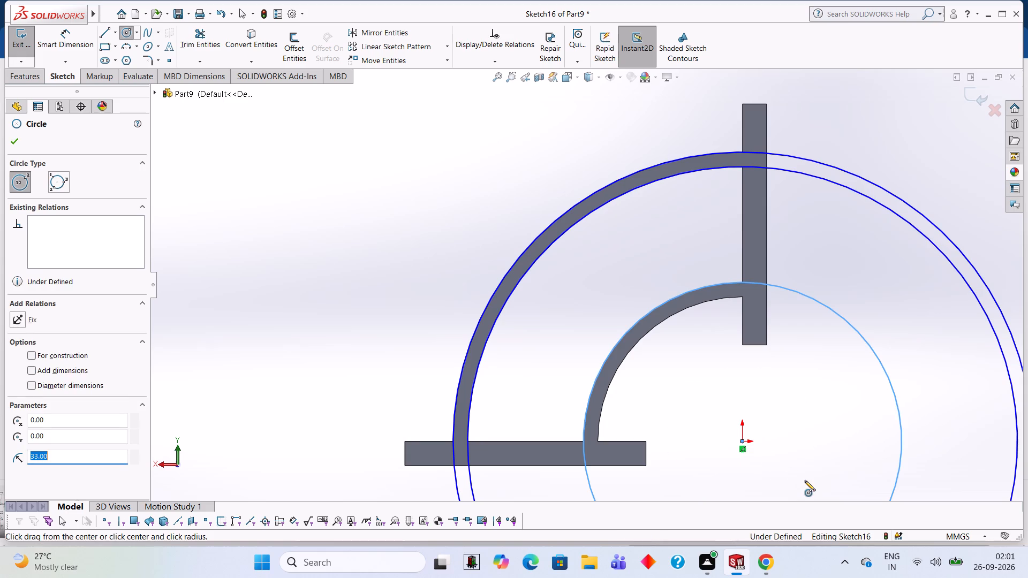
{"action": "left_click", "coordinate": [743, 442]}
{"action": "type", "text": "30"}
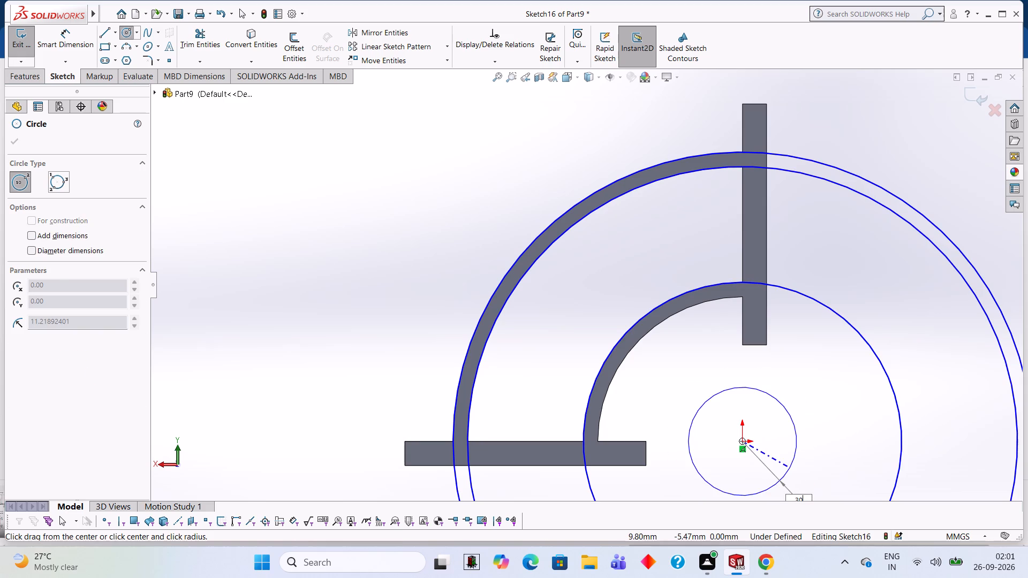
{"action": "key", "text": "Return"}
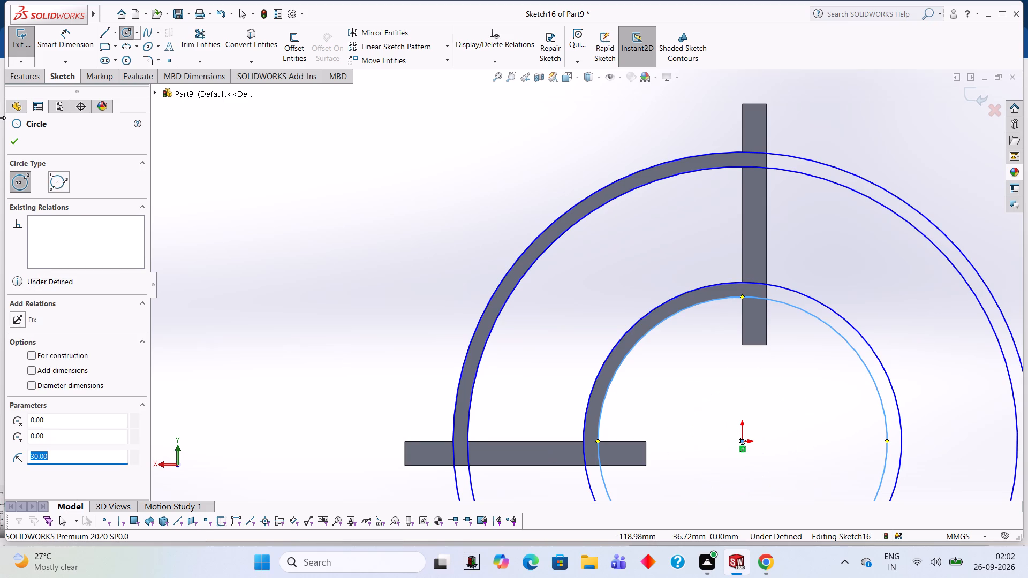
Draw a vertical line along the upright flange and a horizontal line along the base flange, each joining the 60 mm and 30 mm circles.
{"action": "left_click", "coordinate": [103, 36]}
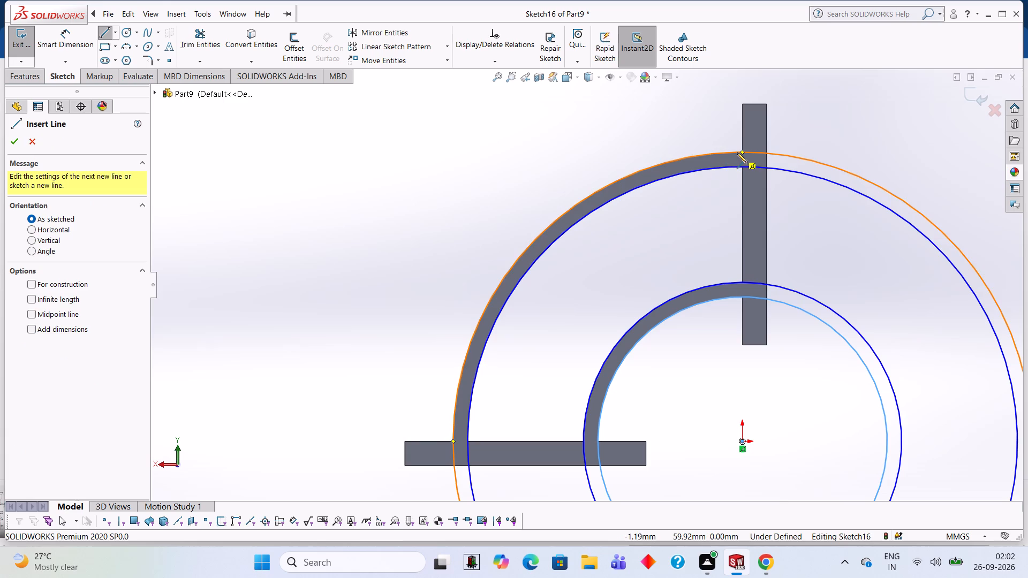
{"action": "left_click", "coordinate": [742, 152]}
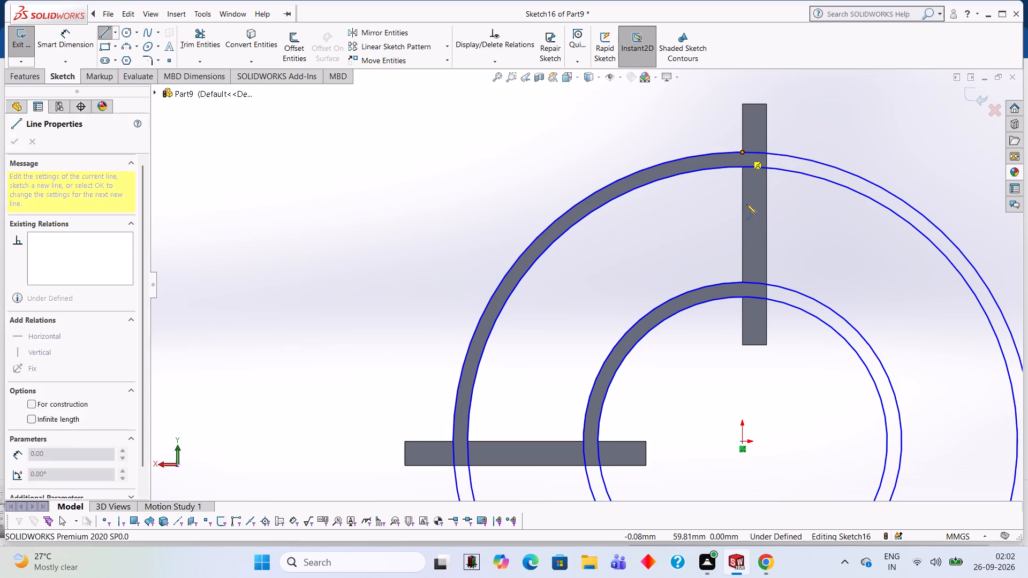
{"action": "left_click", "coordinate": [742, 298]}
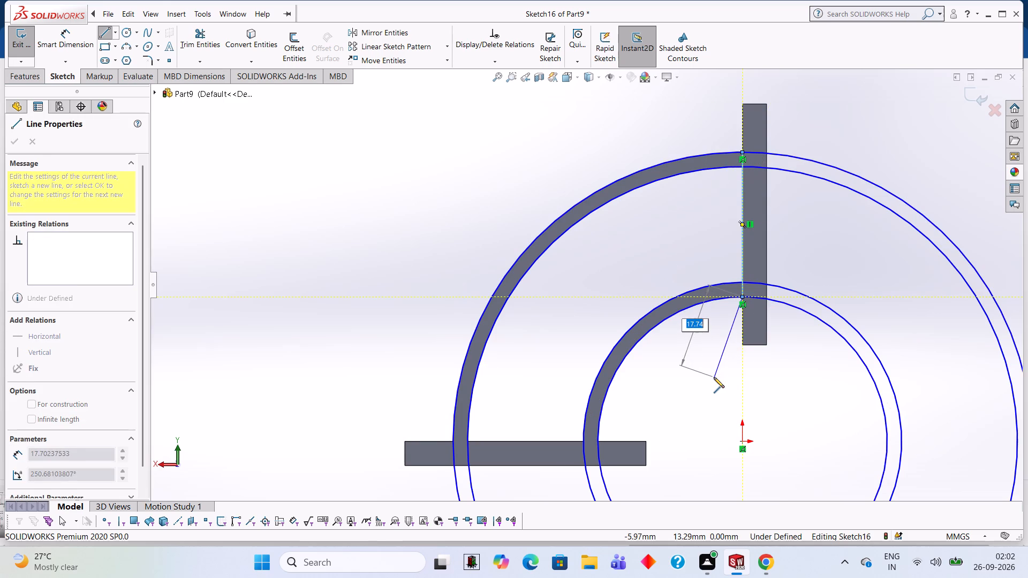
{"action": "key", "text": "Escape"}
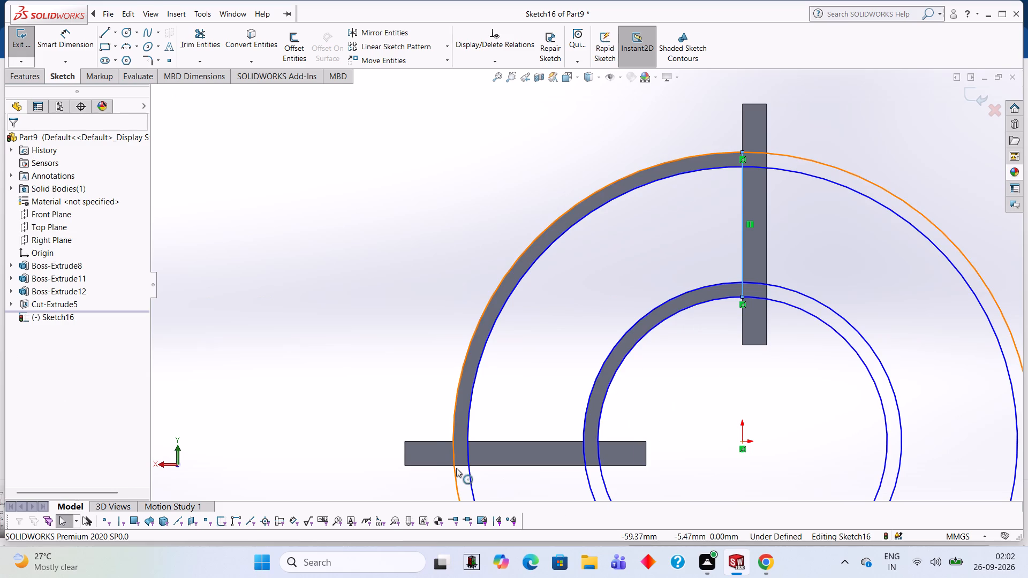
{"action": "left_click", "coordinate": [452, 440]}
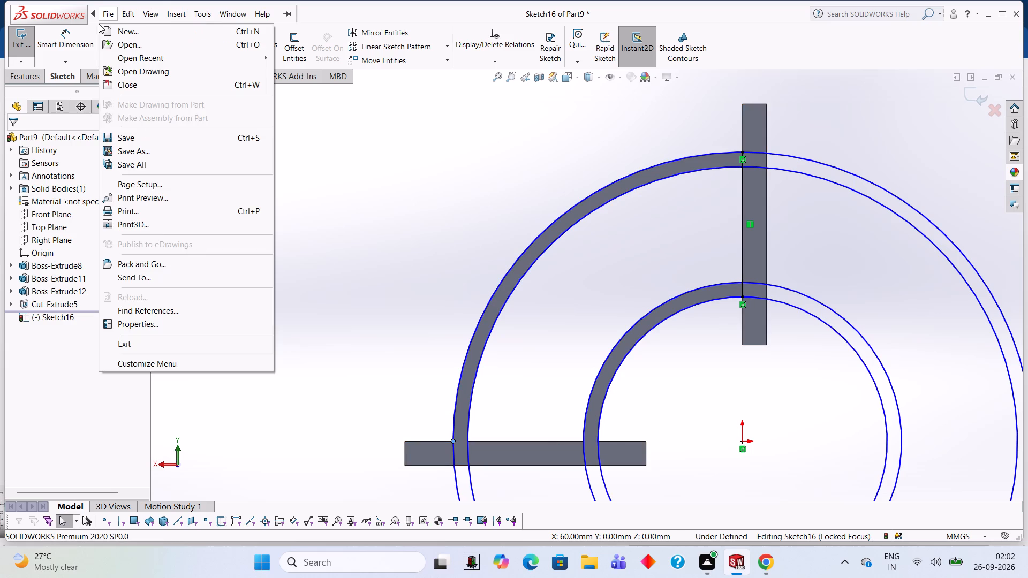
{"action": "left_click", "coordinate": [285, 115]}
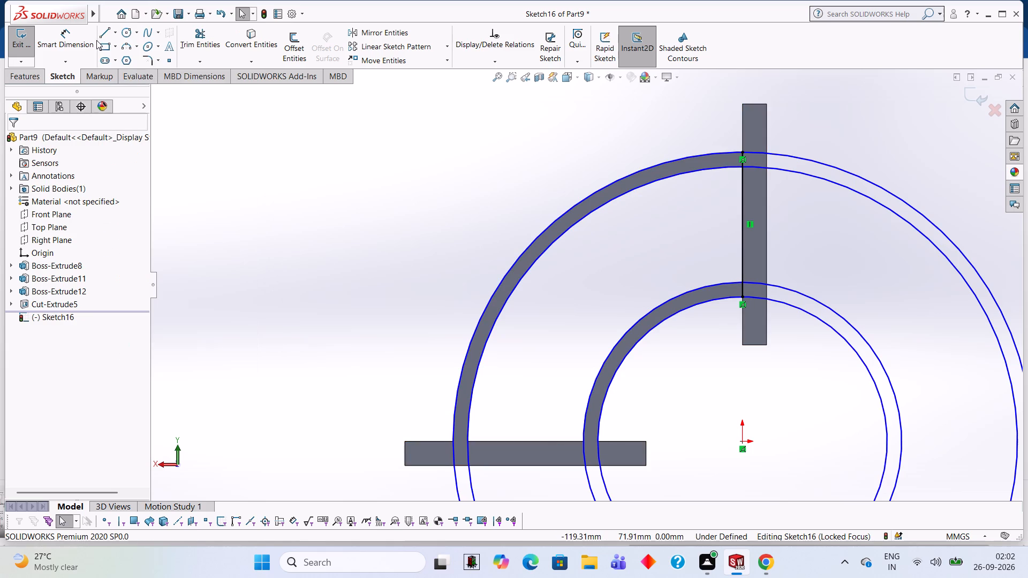
{"action": "left_click", "coordinate": [102, 34]}
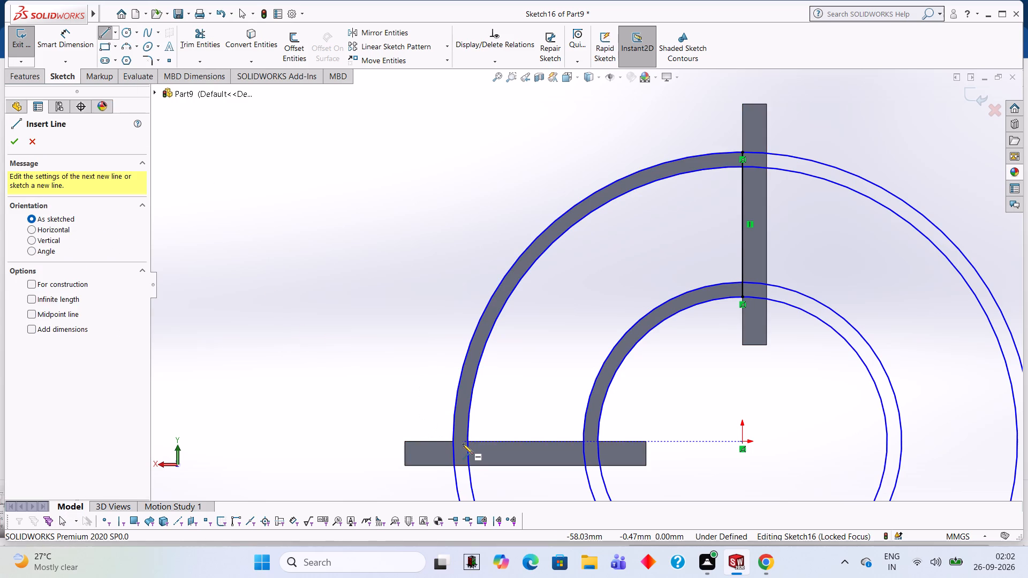
{"action": "left_click", "coordinate": [452, 440]}
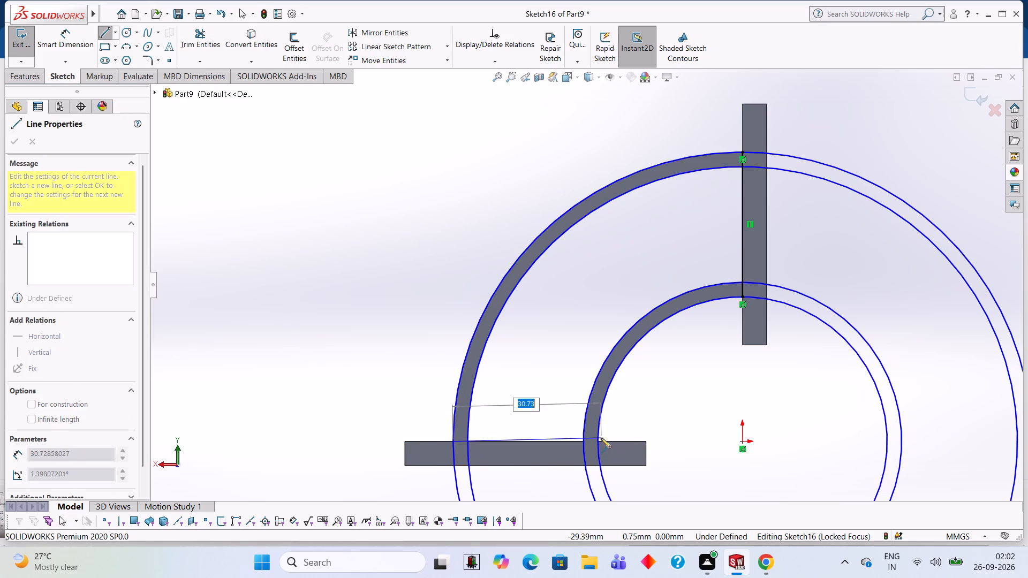
{"action": "left_click", "coordinate": [597, 442]}
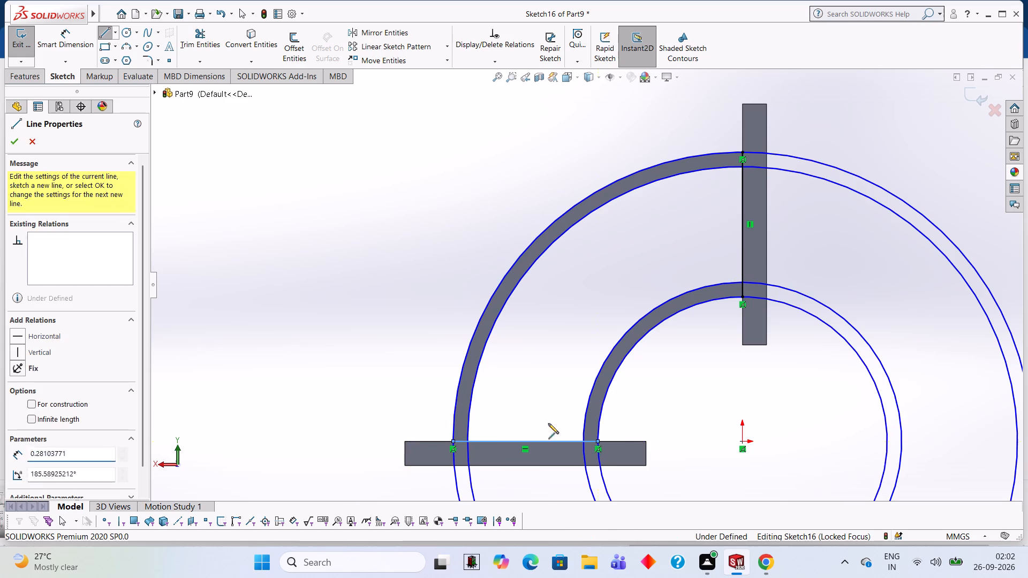
Trim all four circles to the quarter arcs between the vertical and horizontal lines.
{"action": "left_click", "coordinate": [196, 41]}
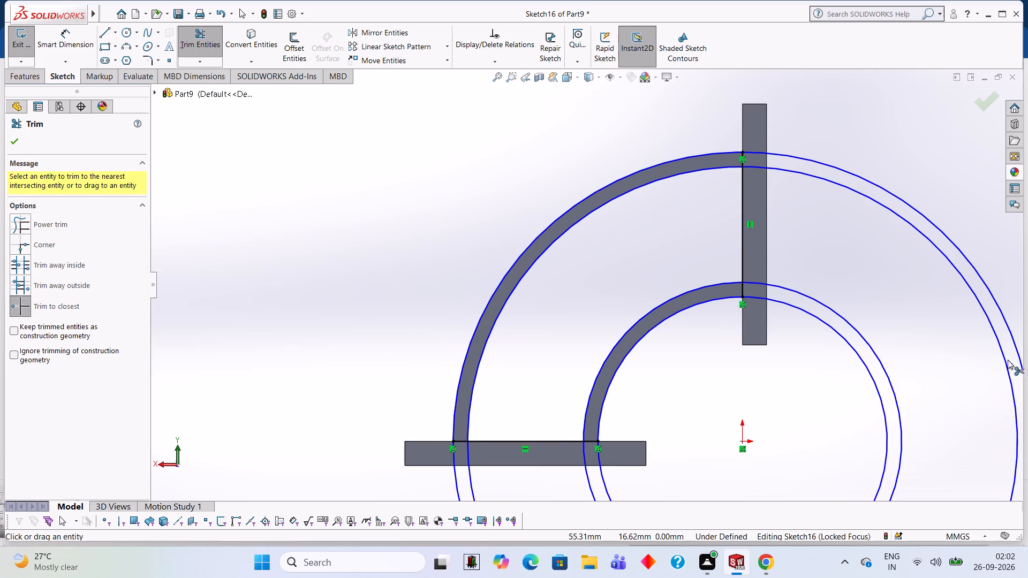
{"action": "left_click", "coordinate": [891, 383]}
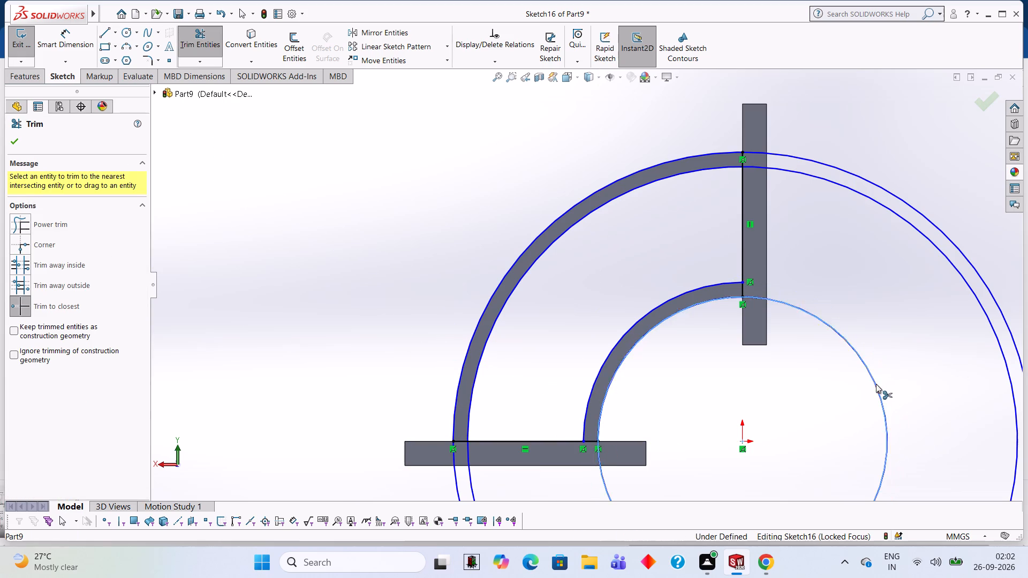
{"action": "left_click", "coordinate": [876, 384]}
{"action": "left_click", "coordinate": [918, 227]}
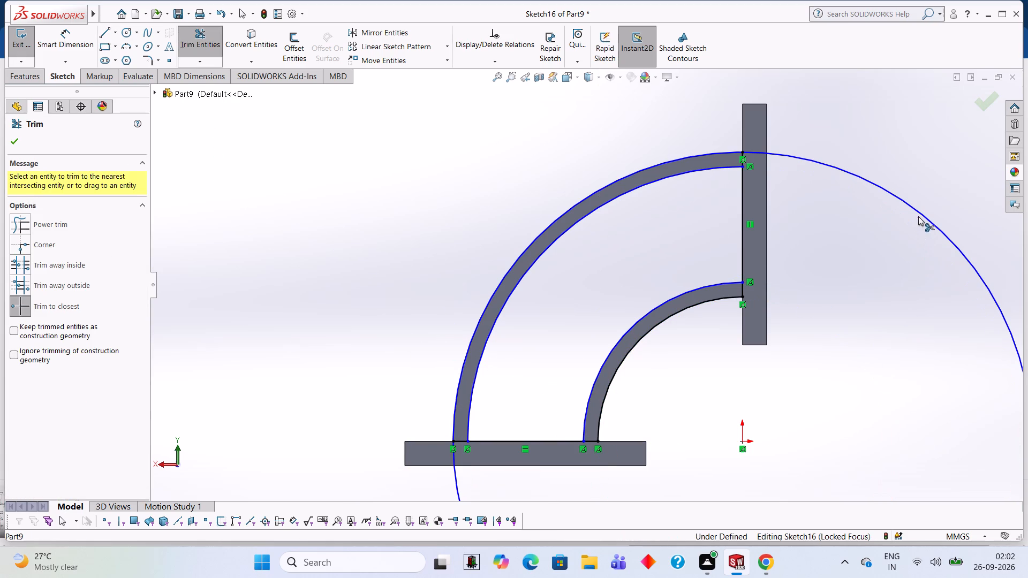
{"action": "left_click", "coordinate": [919, 211]}
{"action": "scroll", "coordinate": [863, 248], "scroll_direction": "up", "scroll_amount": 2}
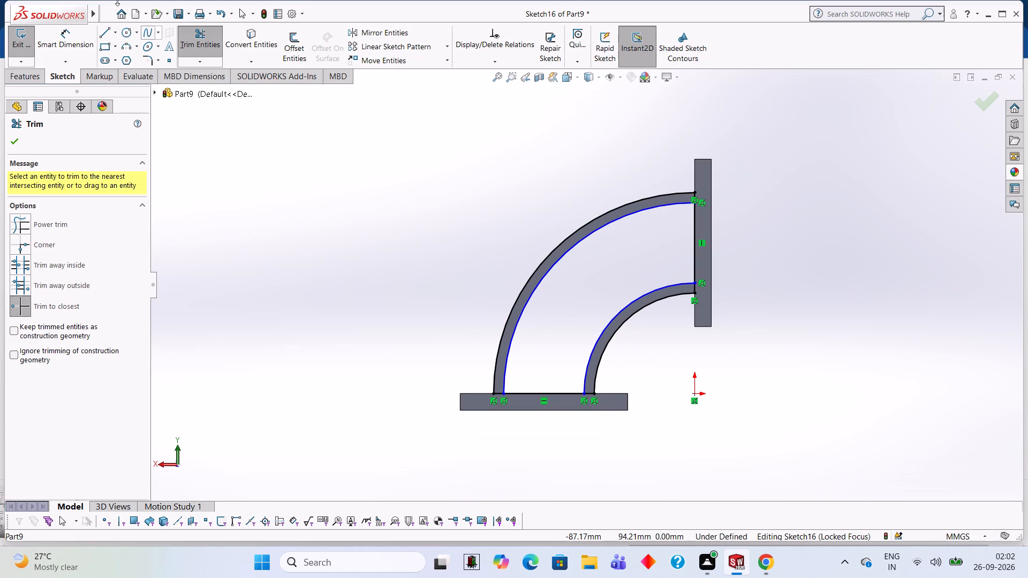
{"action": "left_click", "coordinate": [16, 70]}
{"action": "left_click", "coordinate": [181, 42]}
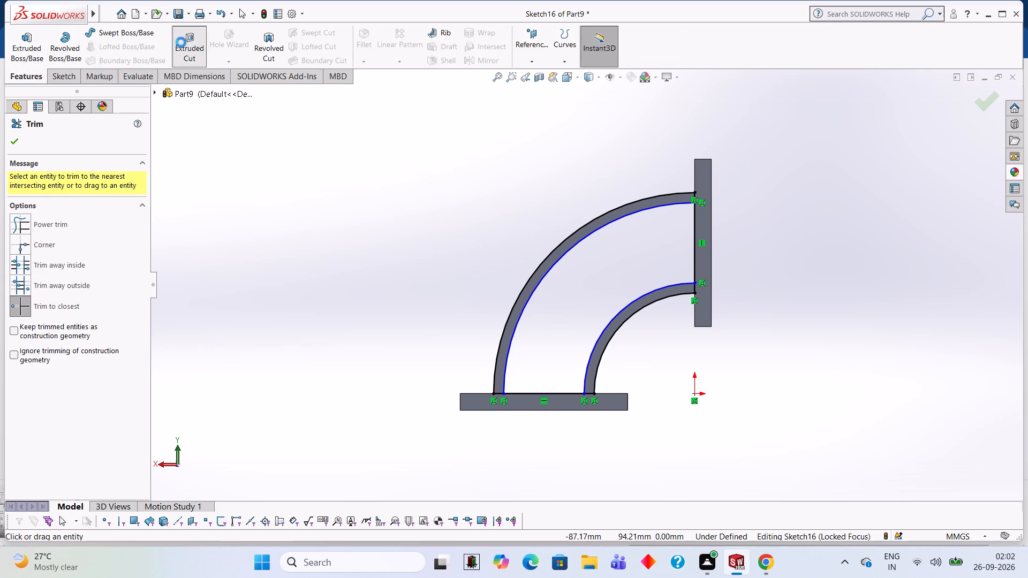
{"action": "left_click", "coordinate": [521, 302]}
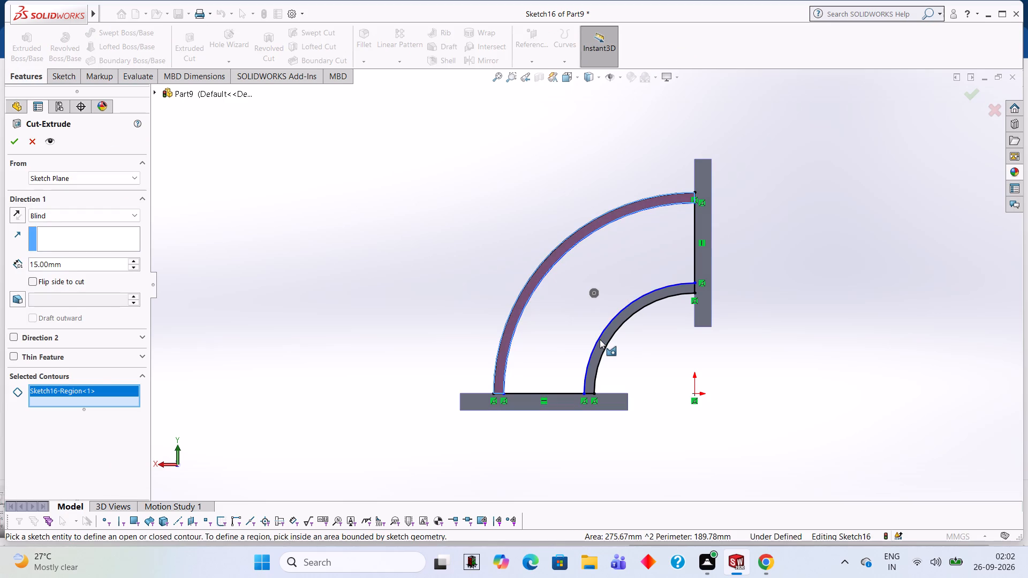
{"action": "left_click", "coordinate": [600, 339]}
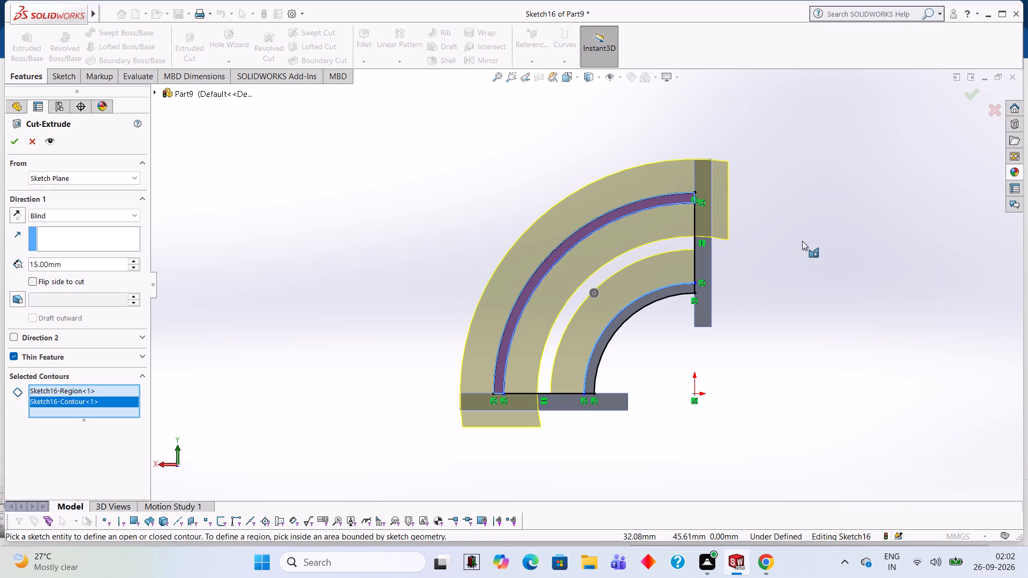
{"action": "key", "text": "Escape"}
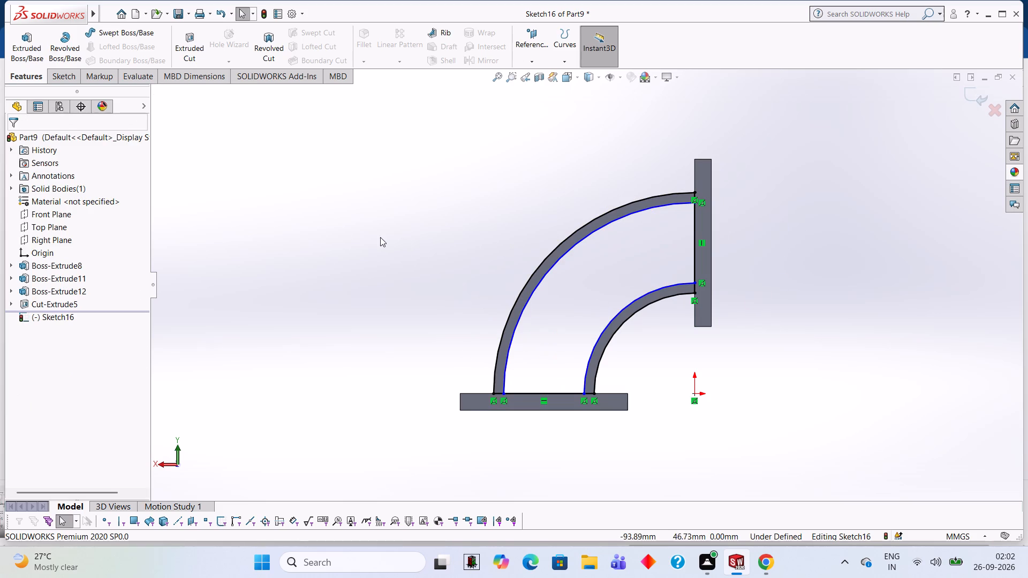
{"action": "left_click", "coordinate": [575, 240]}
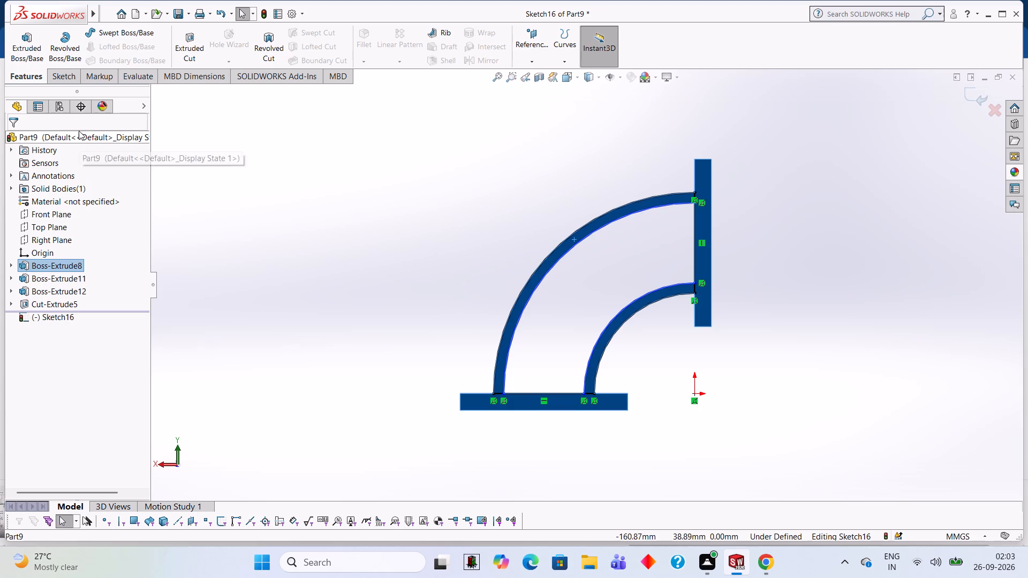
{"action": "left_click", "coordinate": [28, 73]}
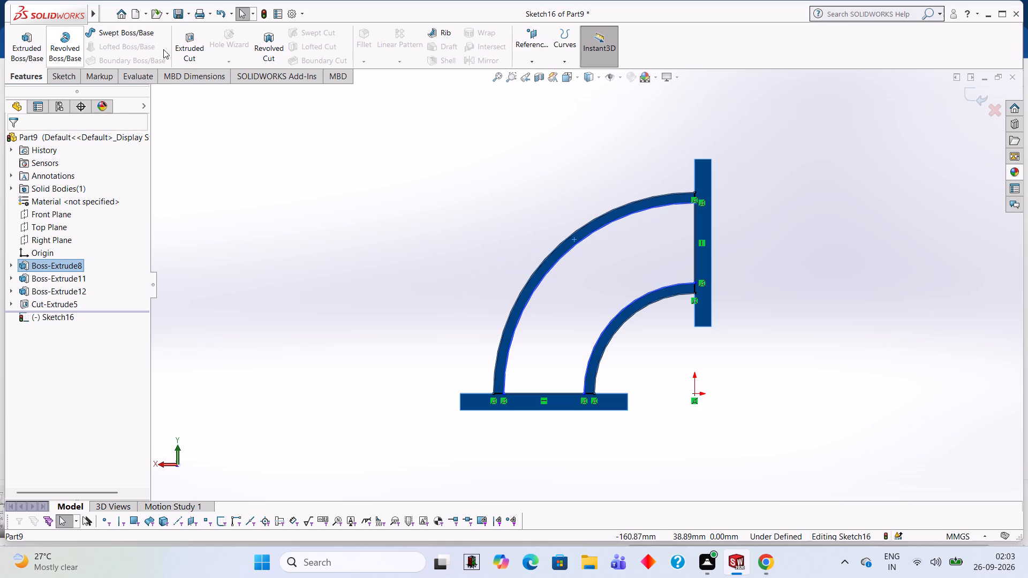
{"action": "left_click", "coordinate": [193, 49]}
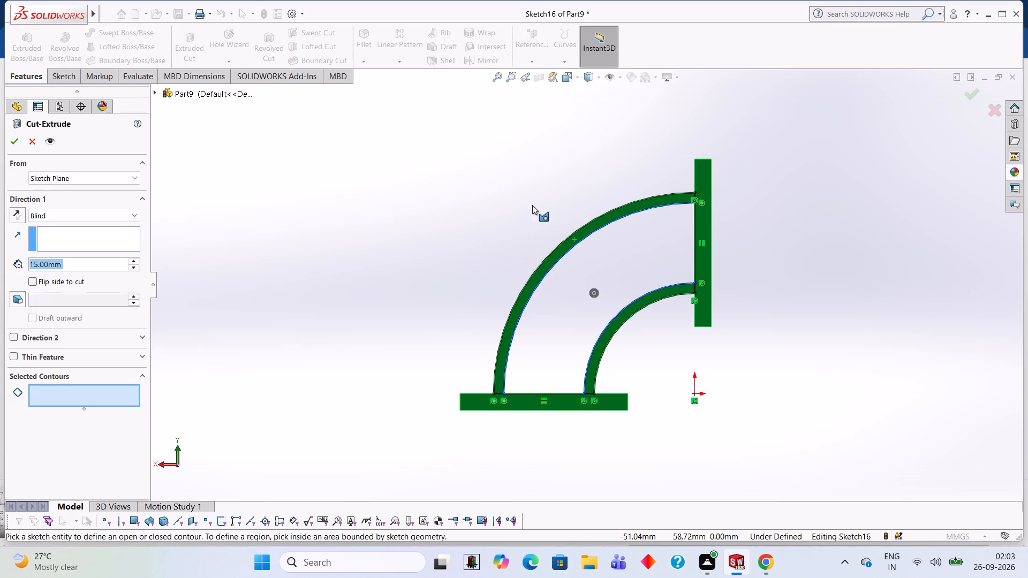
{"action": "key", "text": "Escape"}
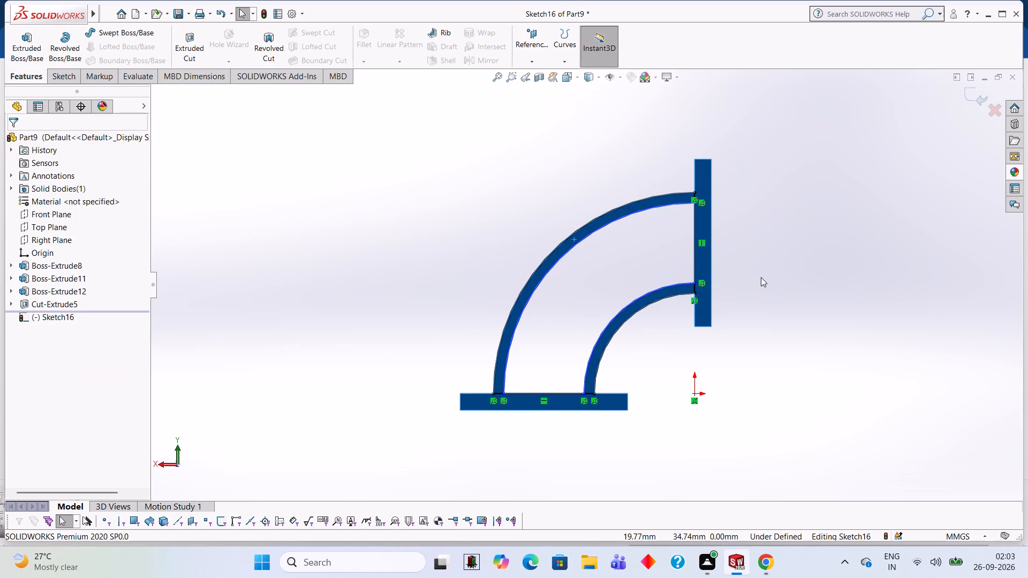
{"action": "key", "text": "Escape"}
Cut 15 mm blind into this side using the outer and inner arc band regions as the contours.
{"action": "left_click", "coordinate": [196, 39]}
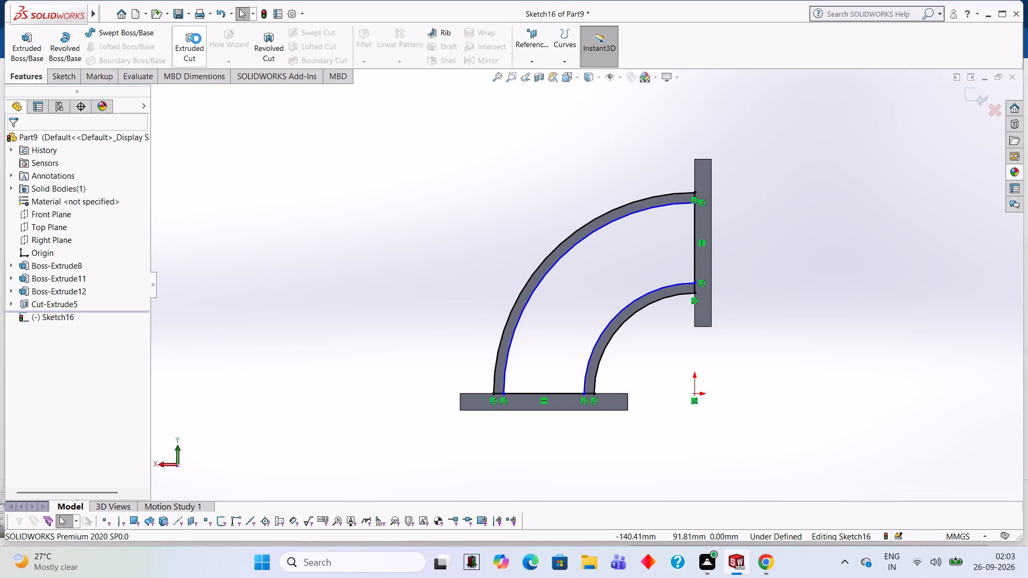
{"action": "left_click", "coordinate": [568, 243]}
{"action": "left_click", "coordinate": [618, 322]}
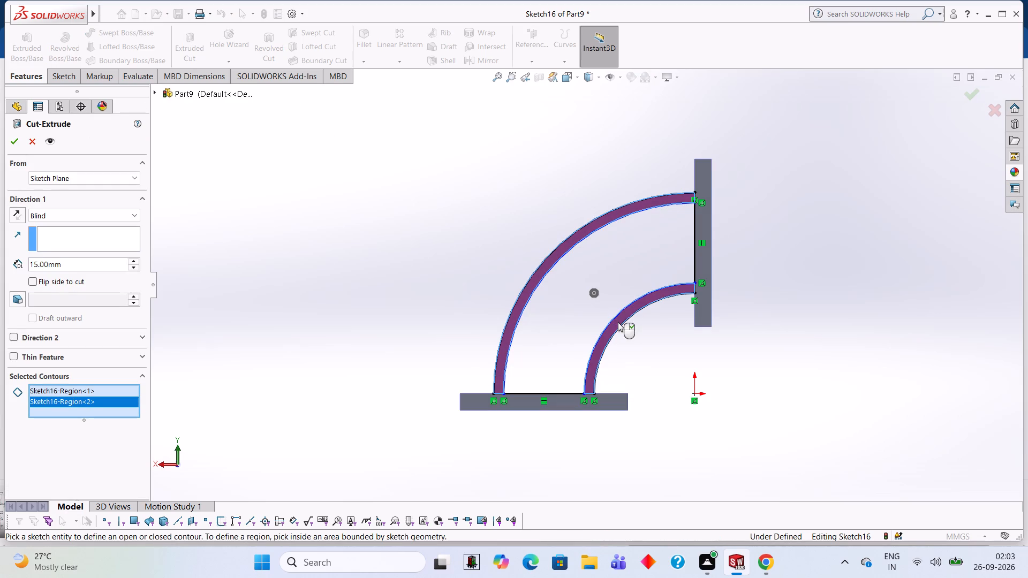
{"action": "middle_click_drag", "start_coordinate": [780, 243], "coordinate": [757, 243]}
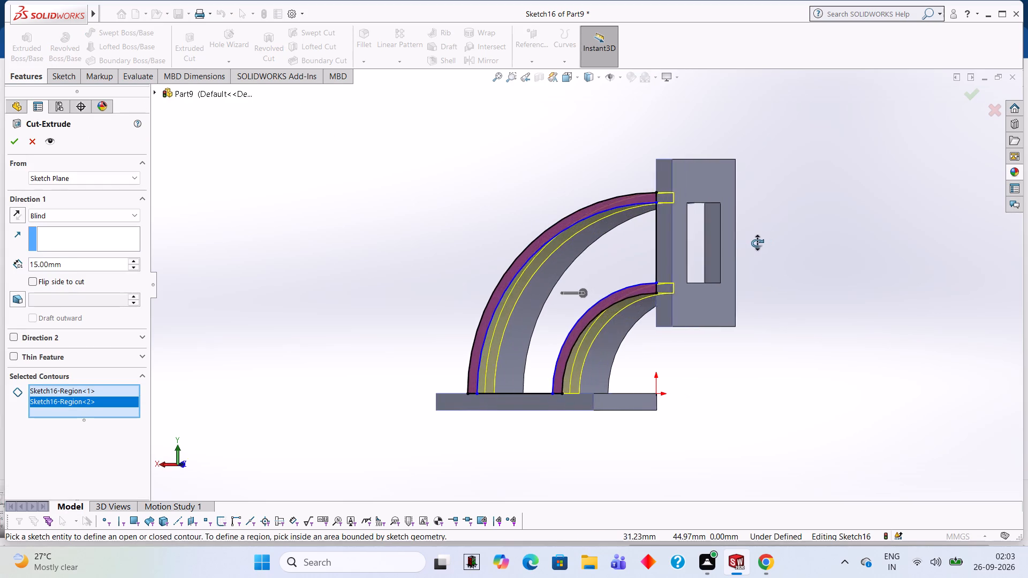
{"action": "middle_click_drag", "start_coordinate": [757, 243], "coordinate": [681, 248]}
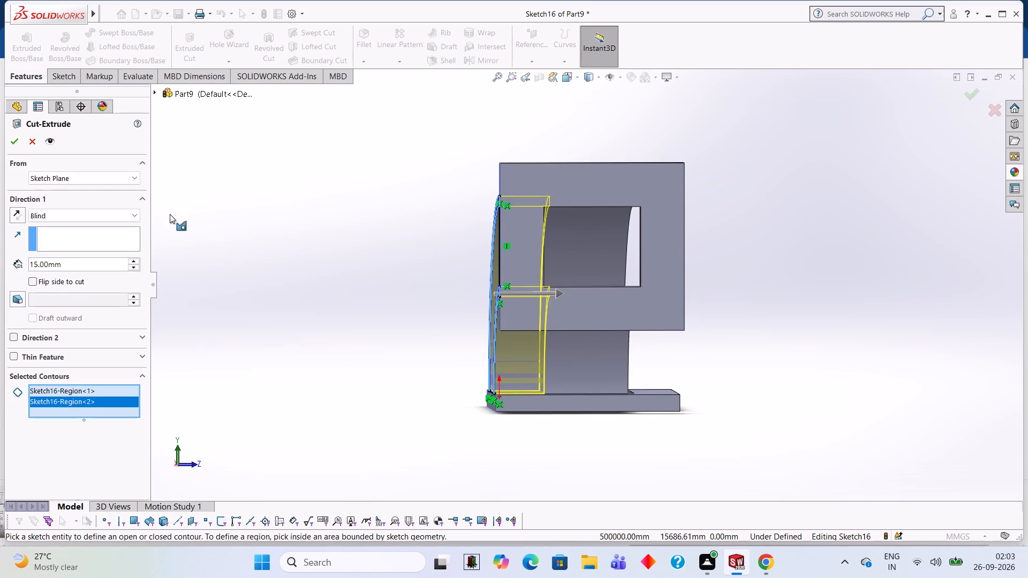
{"action": "left_click", "coordinate": [20, 146]}
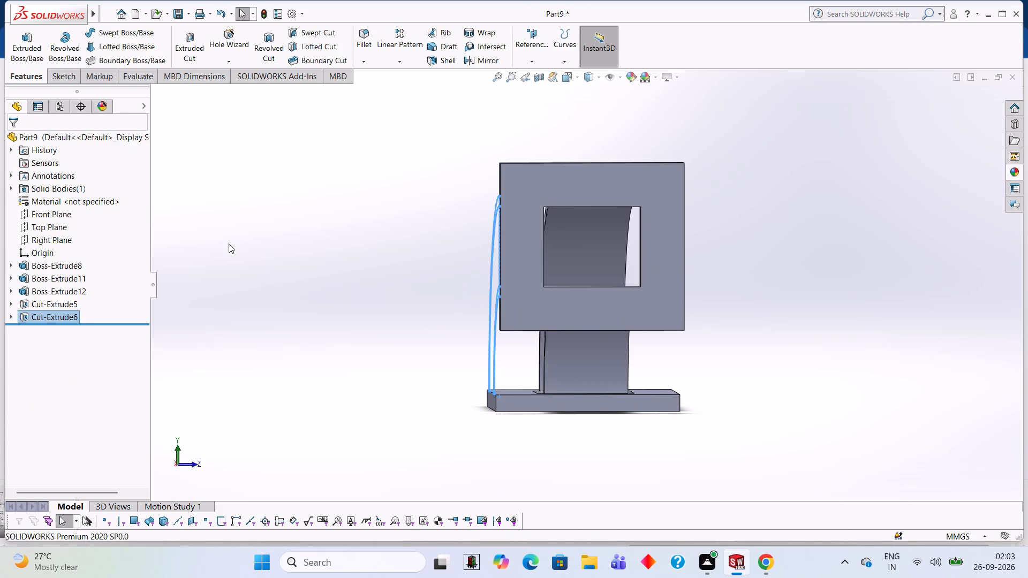
{"action": "left_click", "coordinate": [229, 244]}
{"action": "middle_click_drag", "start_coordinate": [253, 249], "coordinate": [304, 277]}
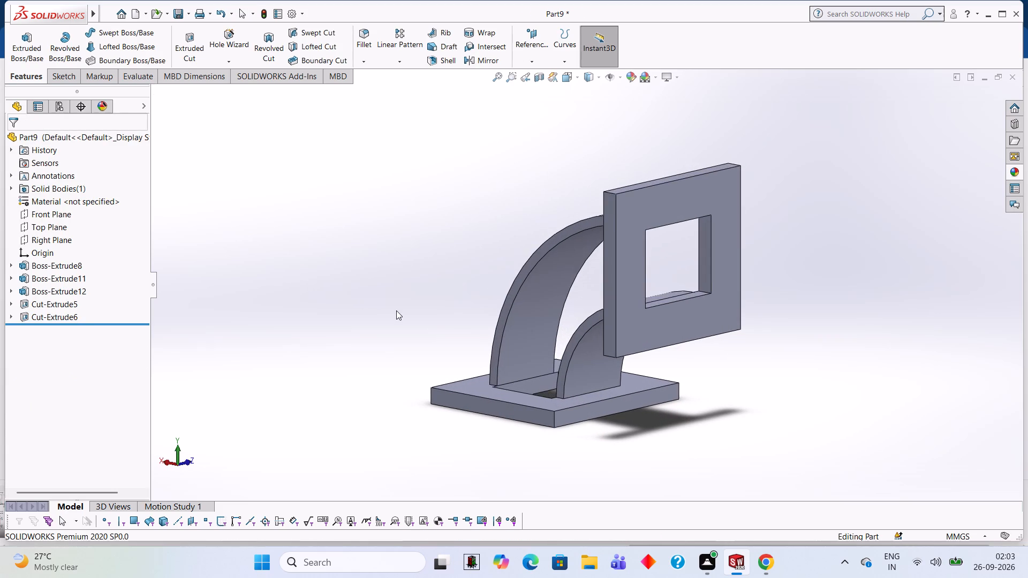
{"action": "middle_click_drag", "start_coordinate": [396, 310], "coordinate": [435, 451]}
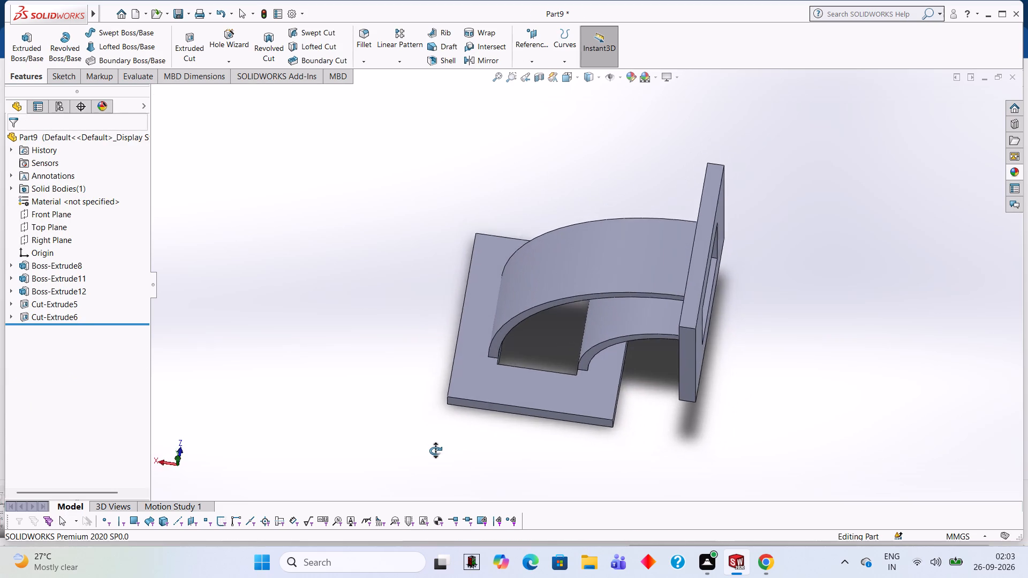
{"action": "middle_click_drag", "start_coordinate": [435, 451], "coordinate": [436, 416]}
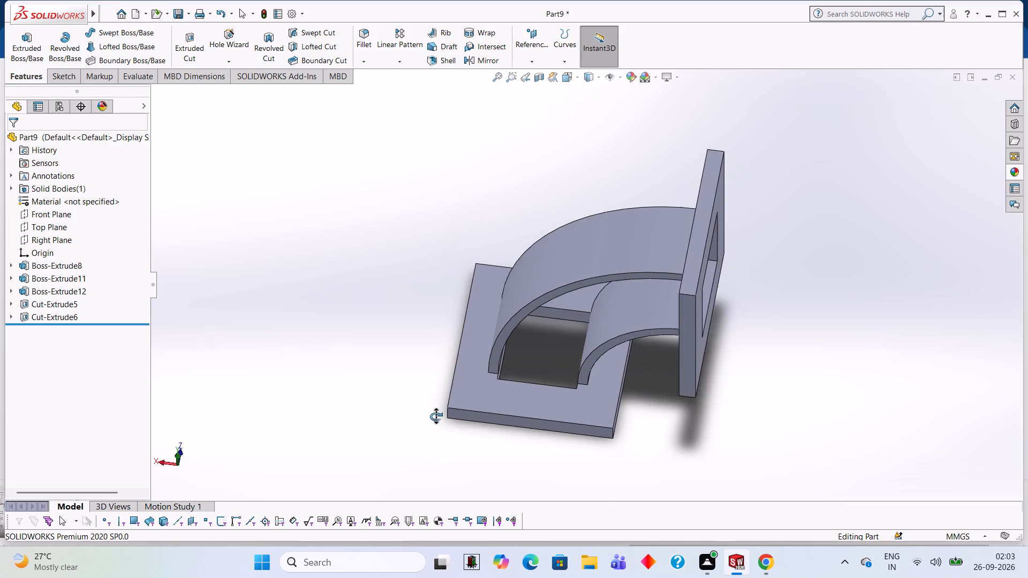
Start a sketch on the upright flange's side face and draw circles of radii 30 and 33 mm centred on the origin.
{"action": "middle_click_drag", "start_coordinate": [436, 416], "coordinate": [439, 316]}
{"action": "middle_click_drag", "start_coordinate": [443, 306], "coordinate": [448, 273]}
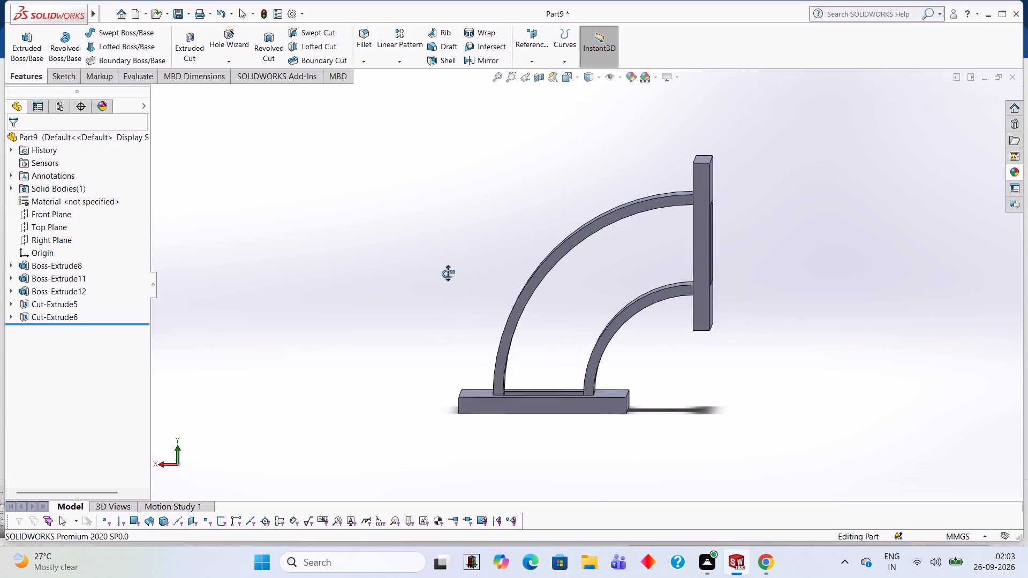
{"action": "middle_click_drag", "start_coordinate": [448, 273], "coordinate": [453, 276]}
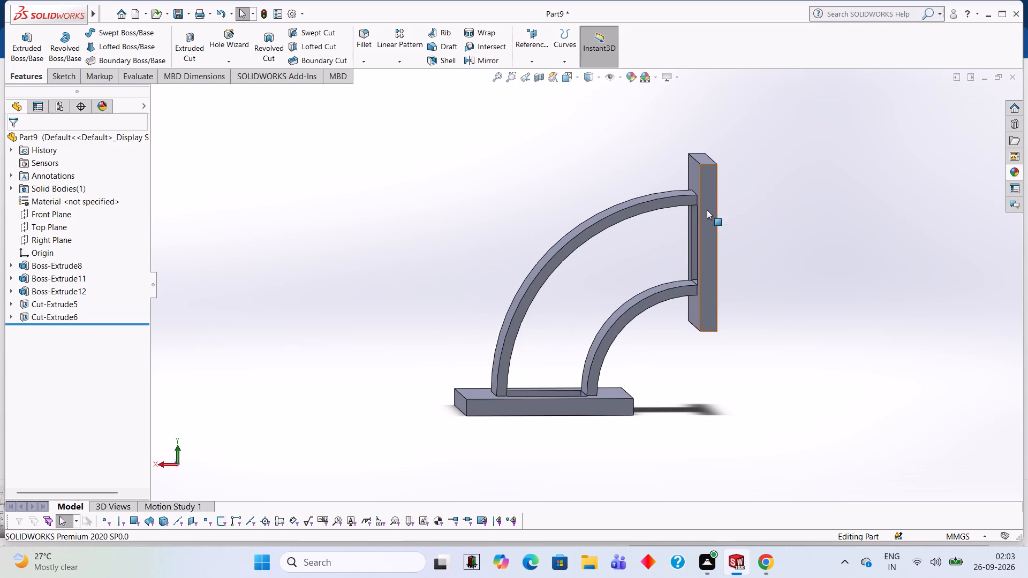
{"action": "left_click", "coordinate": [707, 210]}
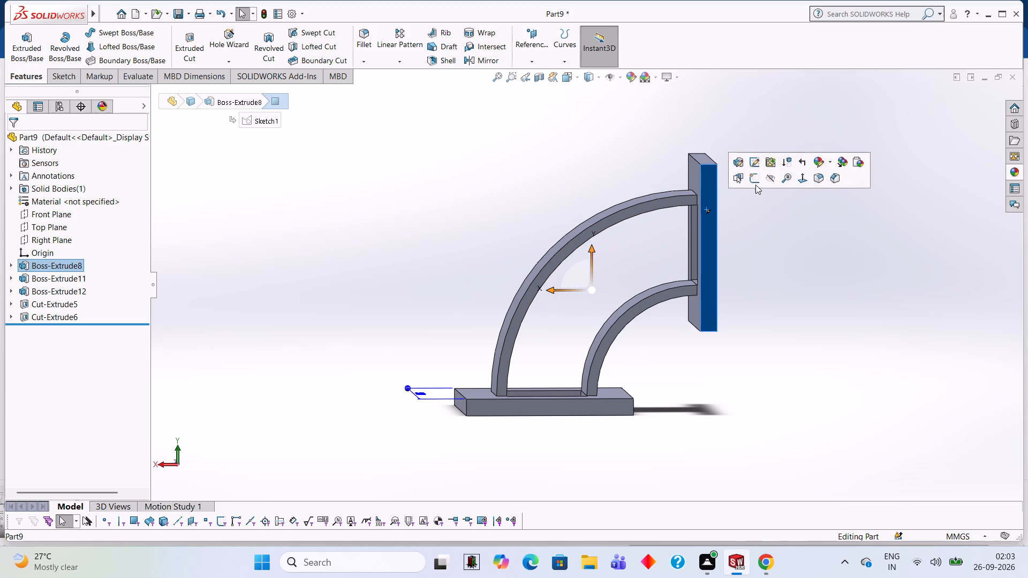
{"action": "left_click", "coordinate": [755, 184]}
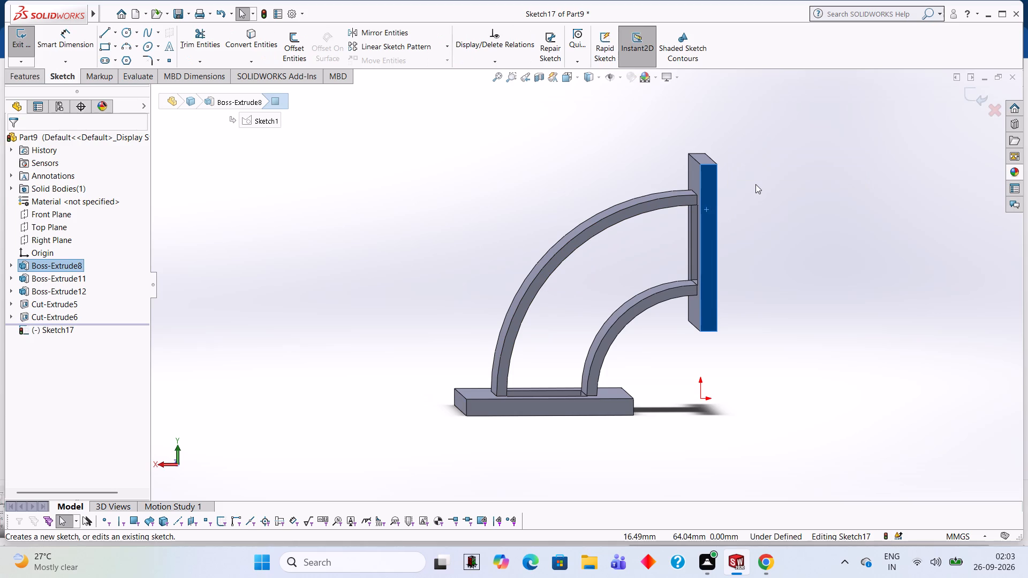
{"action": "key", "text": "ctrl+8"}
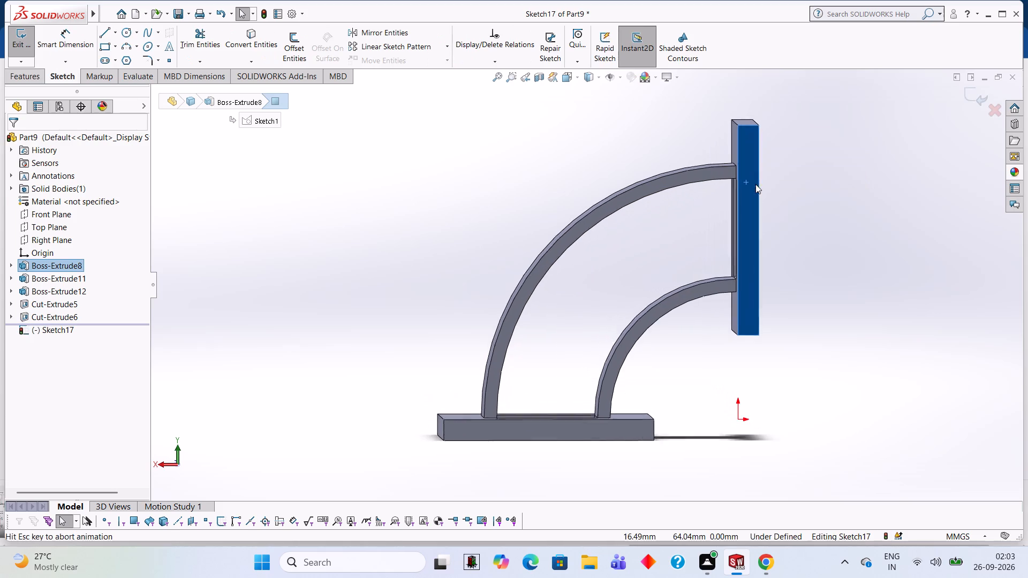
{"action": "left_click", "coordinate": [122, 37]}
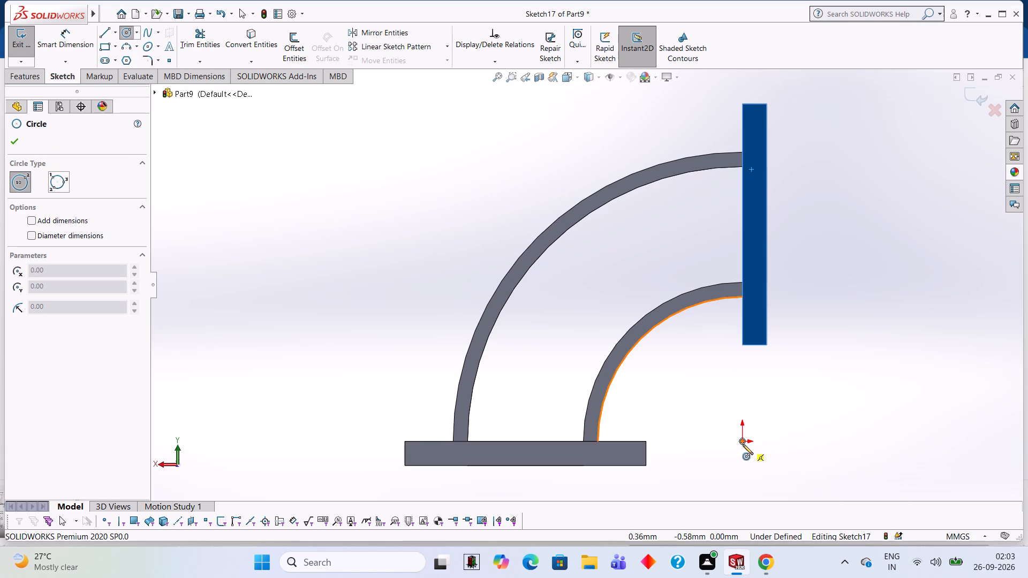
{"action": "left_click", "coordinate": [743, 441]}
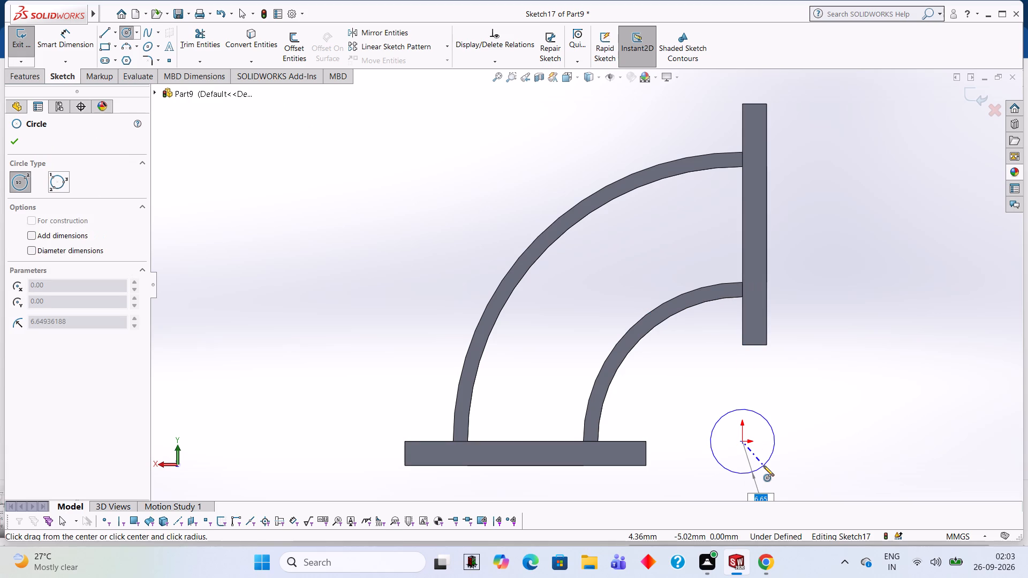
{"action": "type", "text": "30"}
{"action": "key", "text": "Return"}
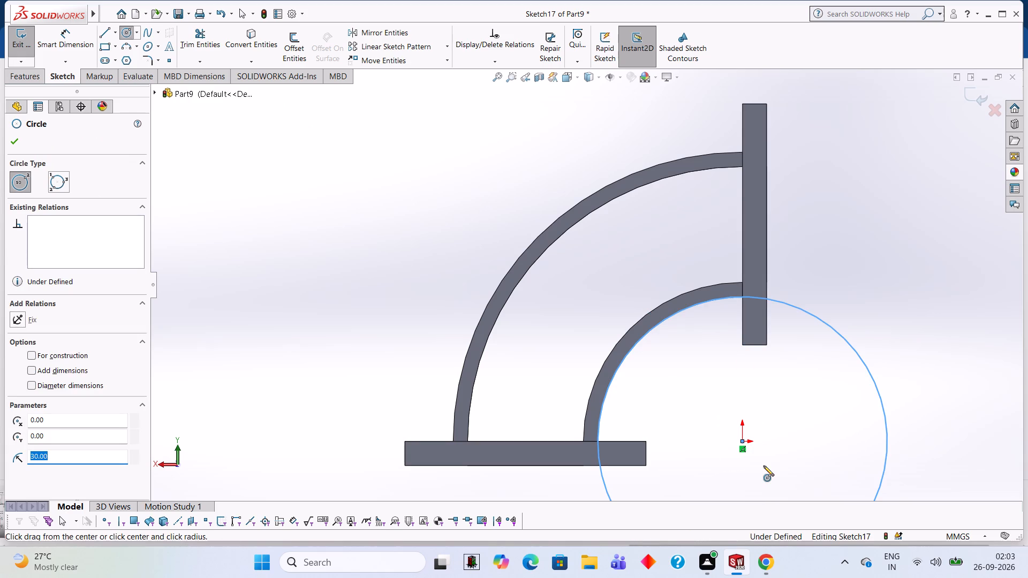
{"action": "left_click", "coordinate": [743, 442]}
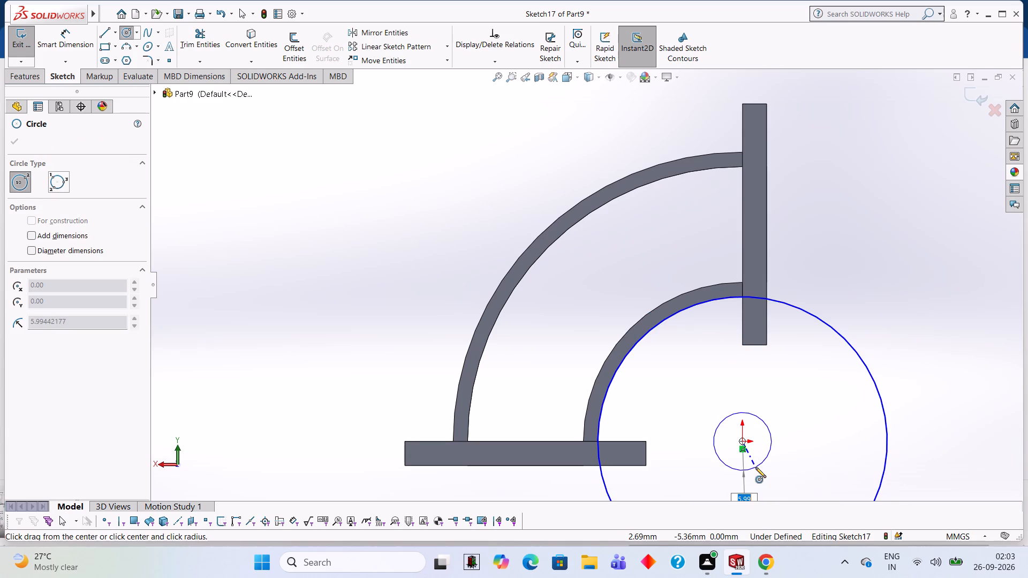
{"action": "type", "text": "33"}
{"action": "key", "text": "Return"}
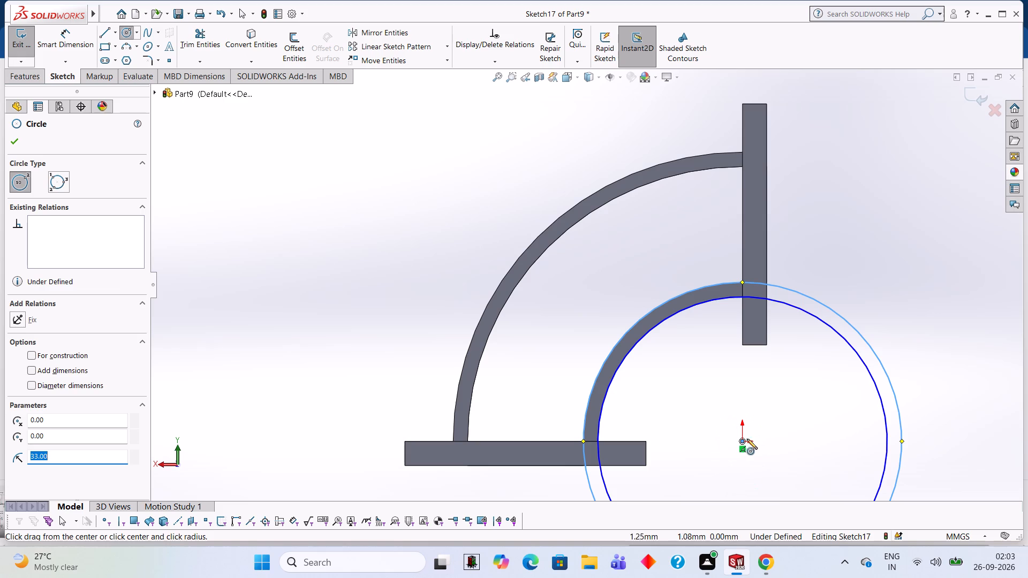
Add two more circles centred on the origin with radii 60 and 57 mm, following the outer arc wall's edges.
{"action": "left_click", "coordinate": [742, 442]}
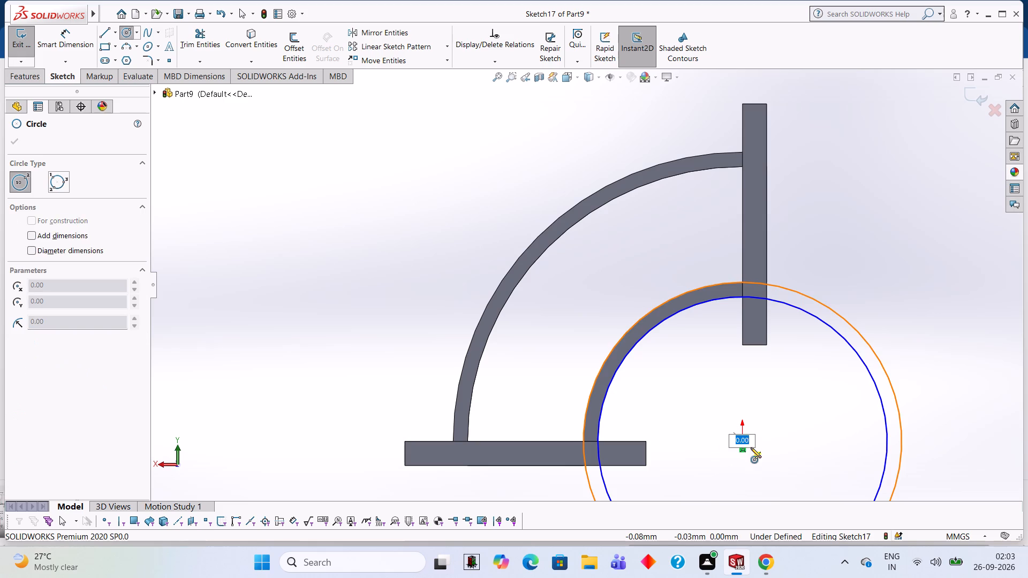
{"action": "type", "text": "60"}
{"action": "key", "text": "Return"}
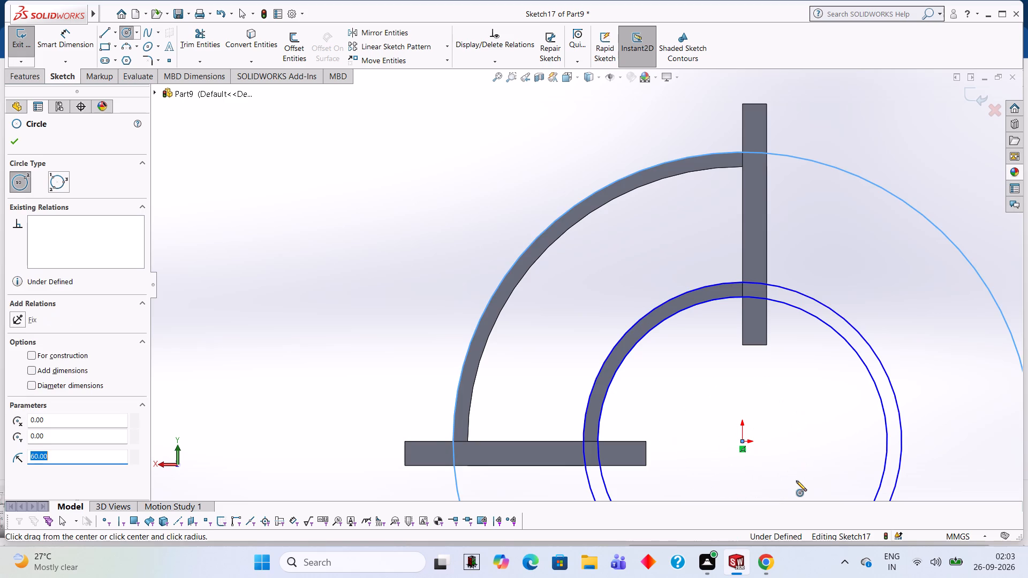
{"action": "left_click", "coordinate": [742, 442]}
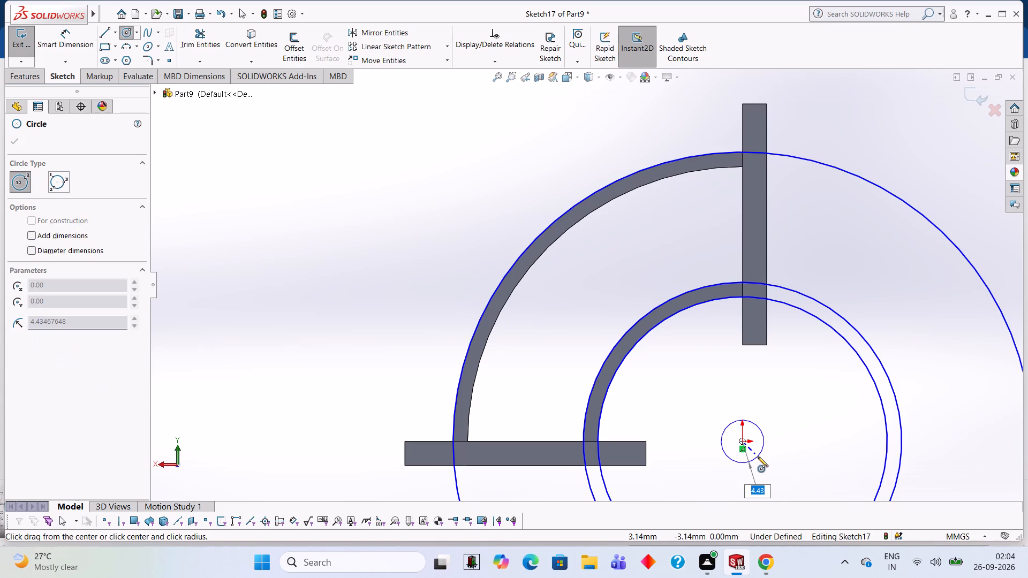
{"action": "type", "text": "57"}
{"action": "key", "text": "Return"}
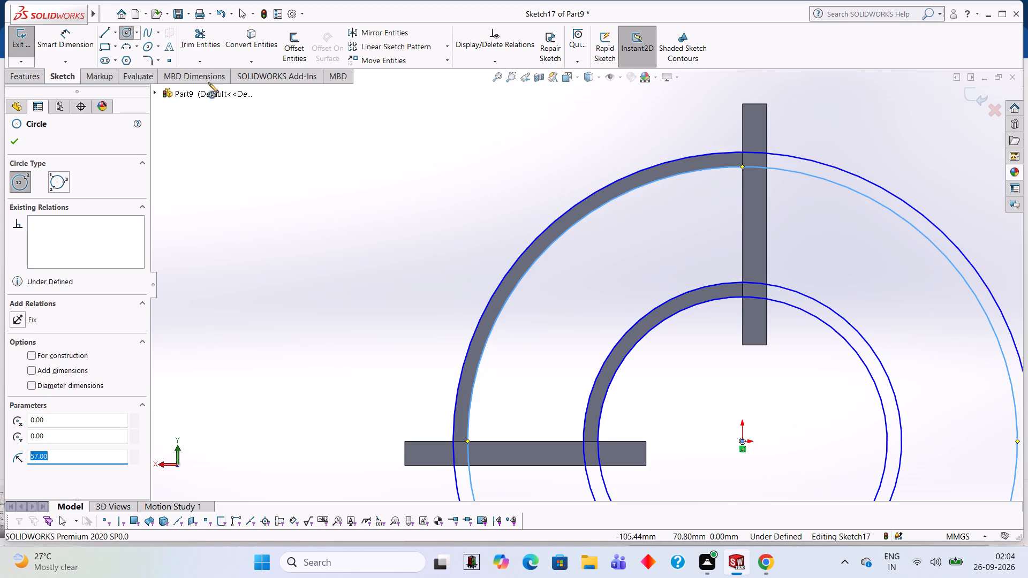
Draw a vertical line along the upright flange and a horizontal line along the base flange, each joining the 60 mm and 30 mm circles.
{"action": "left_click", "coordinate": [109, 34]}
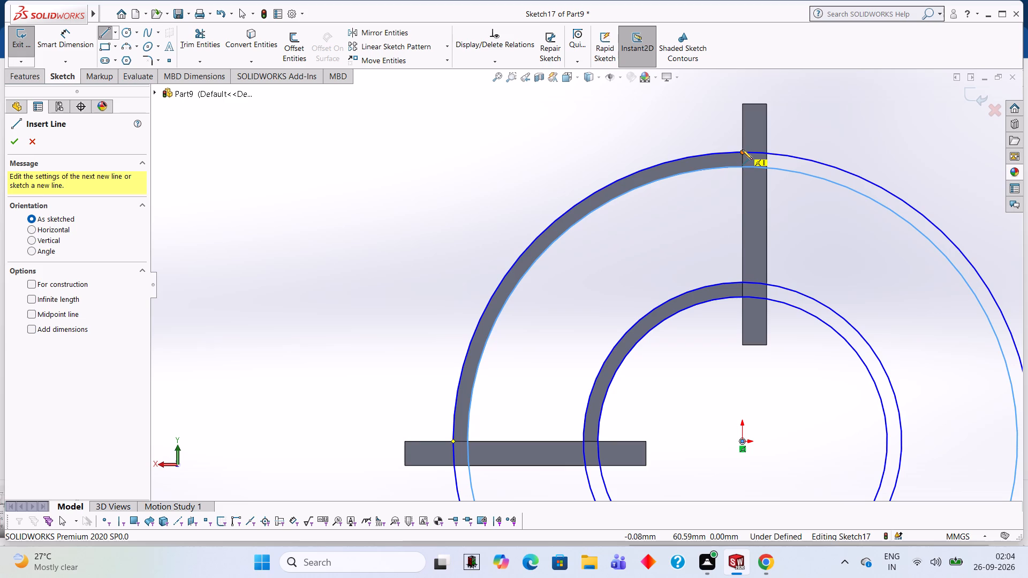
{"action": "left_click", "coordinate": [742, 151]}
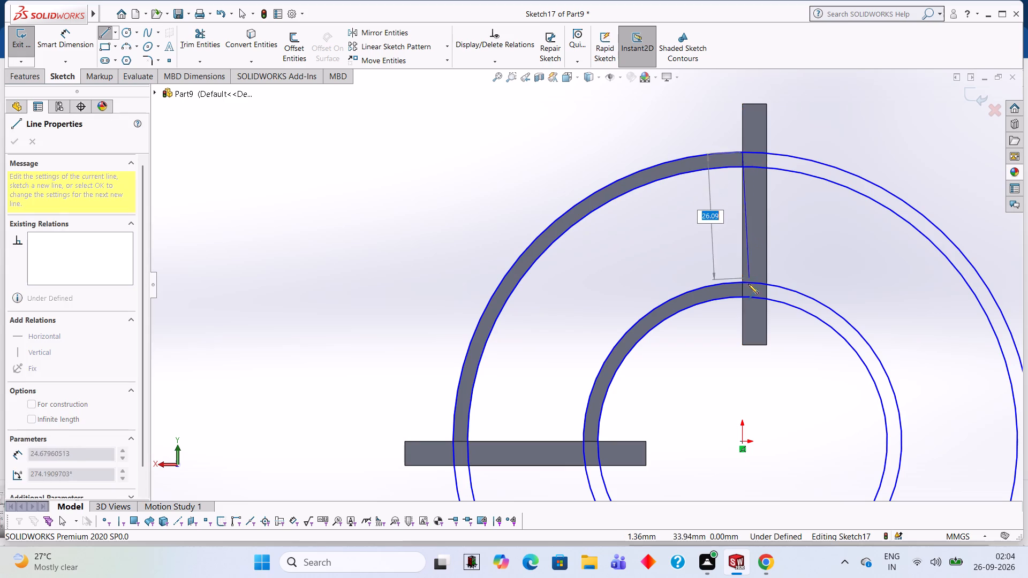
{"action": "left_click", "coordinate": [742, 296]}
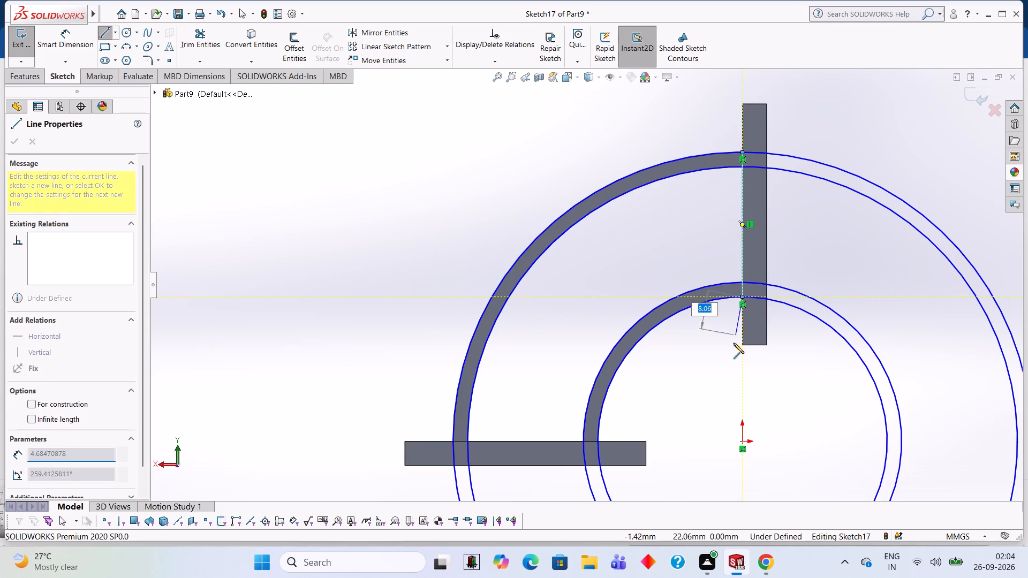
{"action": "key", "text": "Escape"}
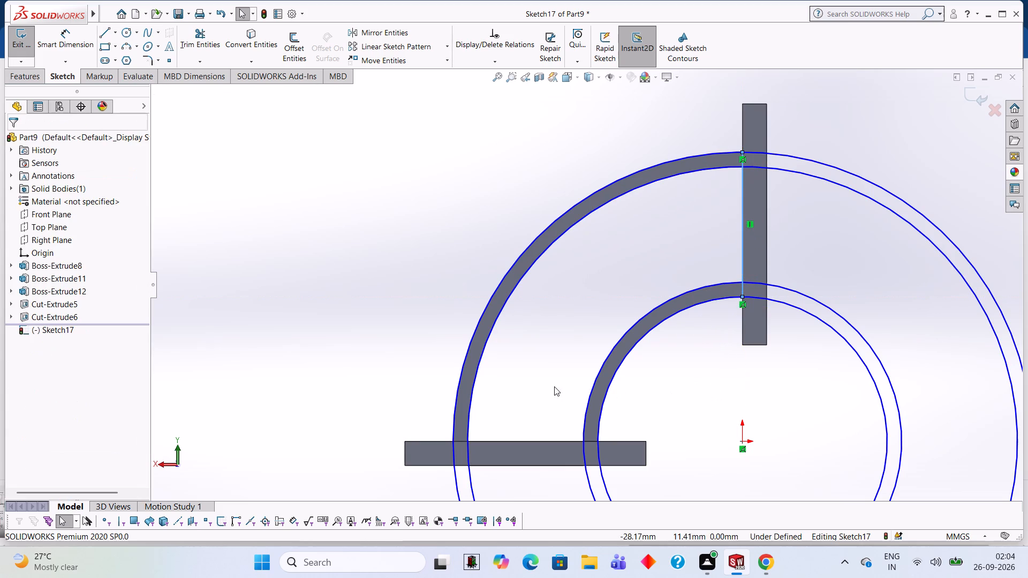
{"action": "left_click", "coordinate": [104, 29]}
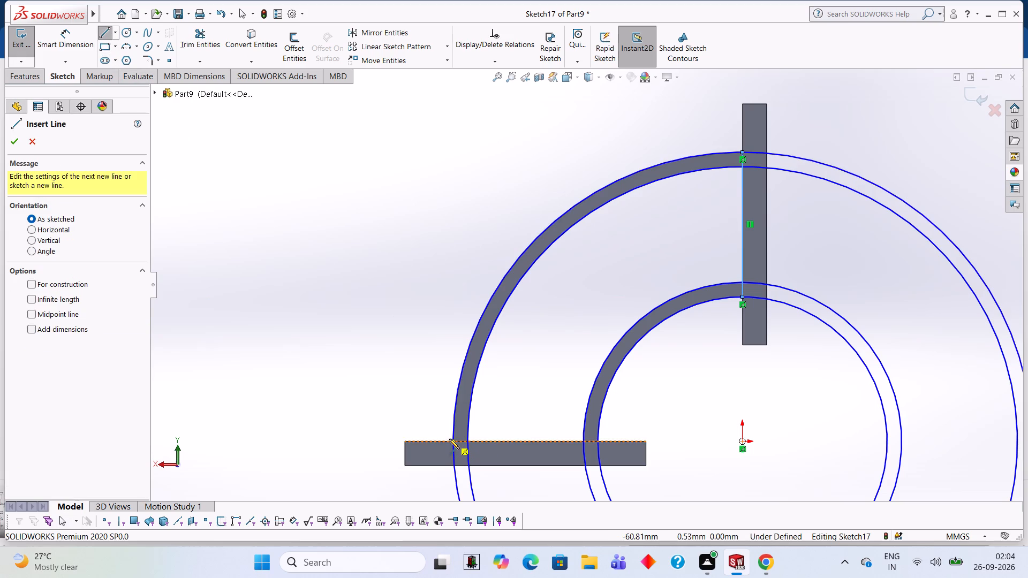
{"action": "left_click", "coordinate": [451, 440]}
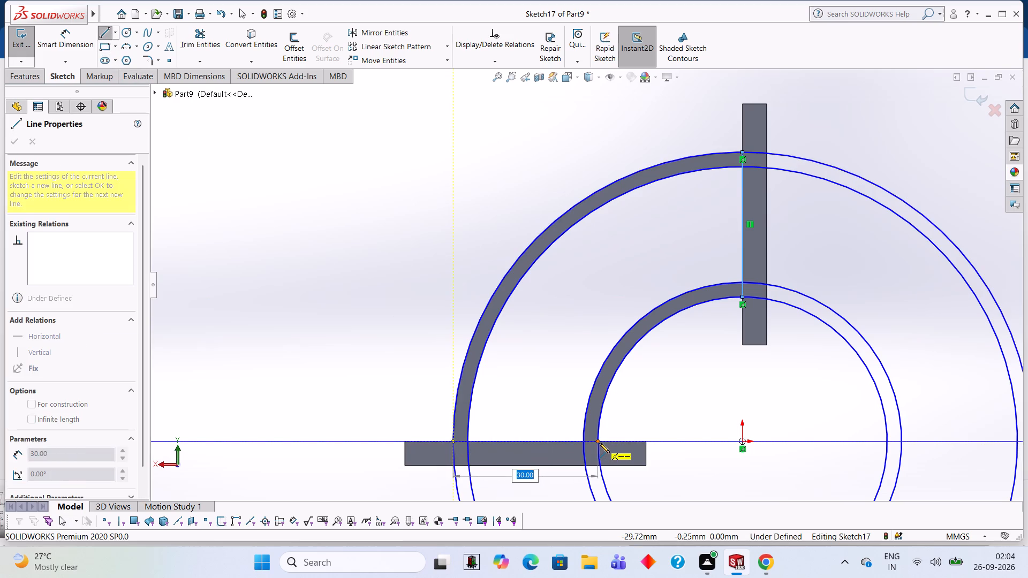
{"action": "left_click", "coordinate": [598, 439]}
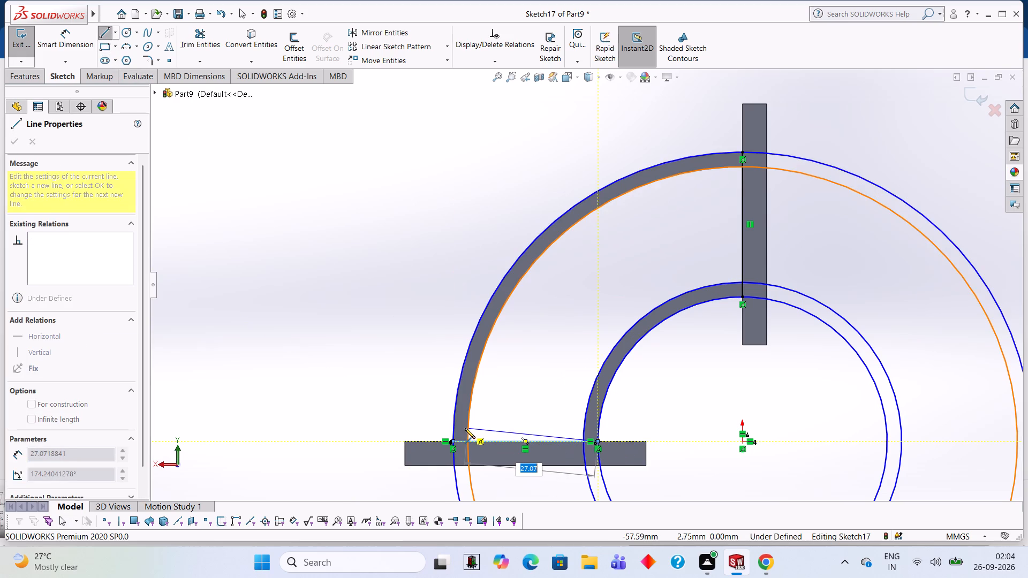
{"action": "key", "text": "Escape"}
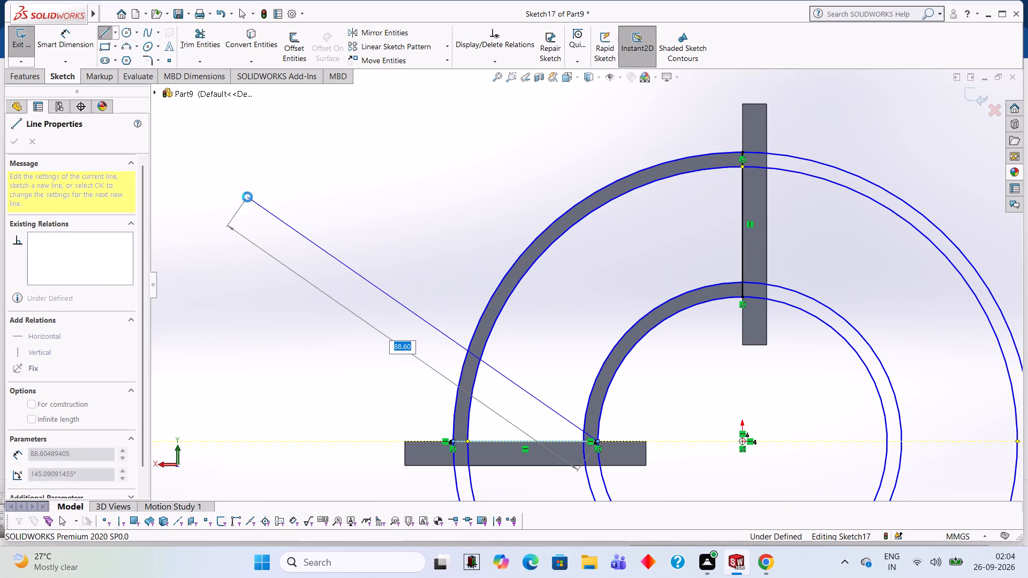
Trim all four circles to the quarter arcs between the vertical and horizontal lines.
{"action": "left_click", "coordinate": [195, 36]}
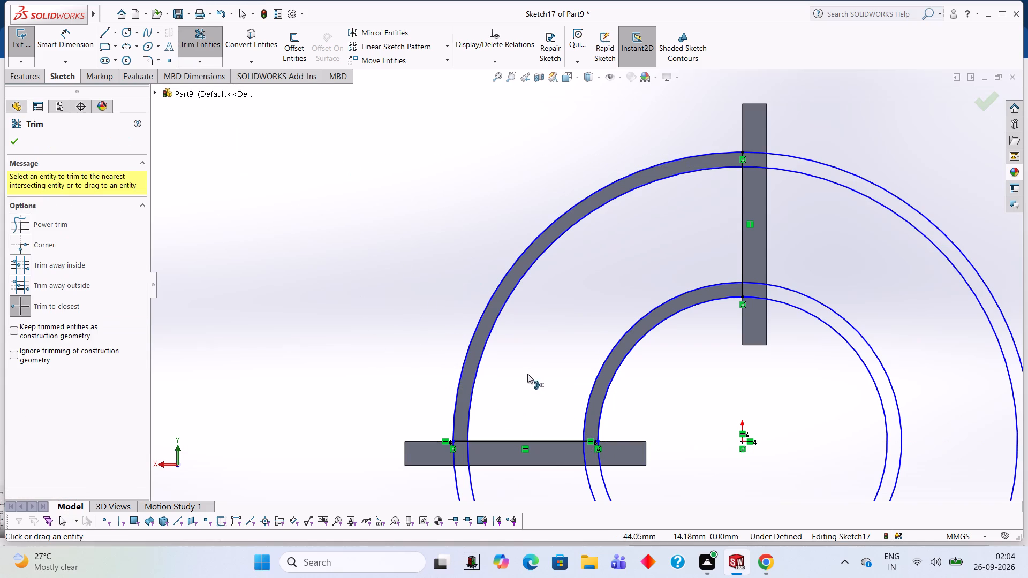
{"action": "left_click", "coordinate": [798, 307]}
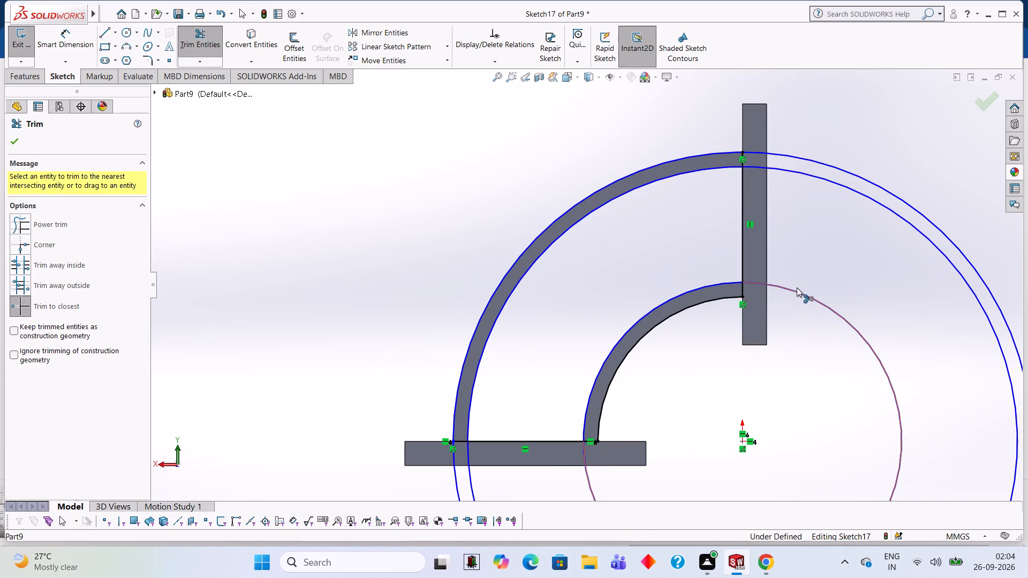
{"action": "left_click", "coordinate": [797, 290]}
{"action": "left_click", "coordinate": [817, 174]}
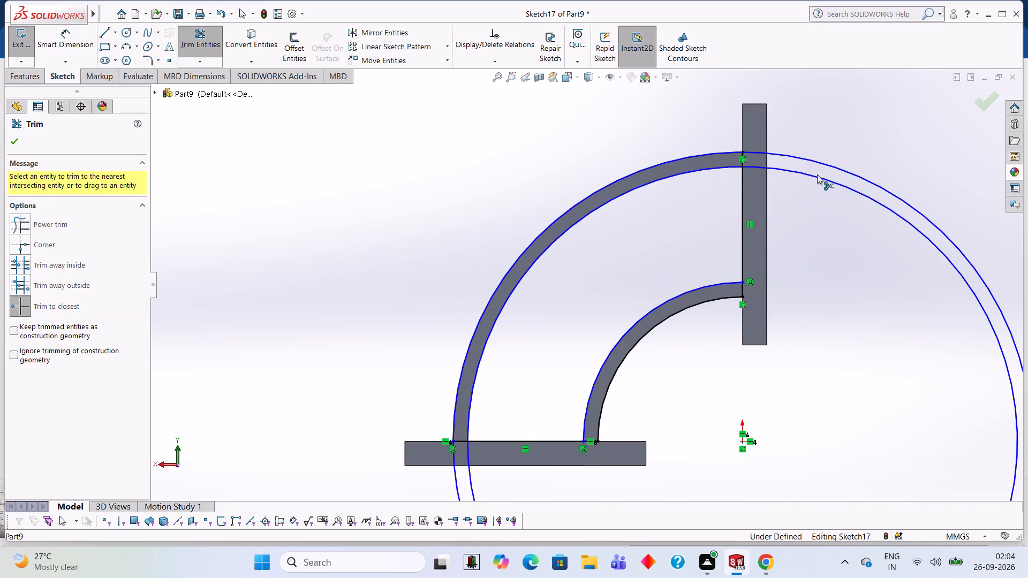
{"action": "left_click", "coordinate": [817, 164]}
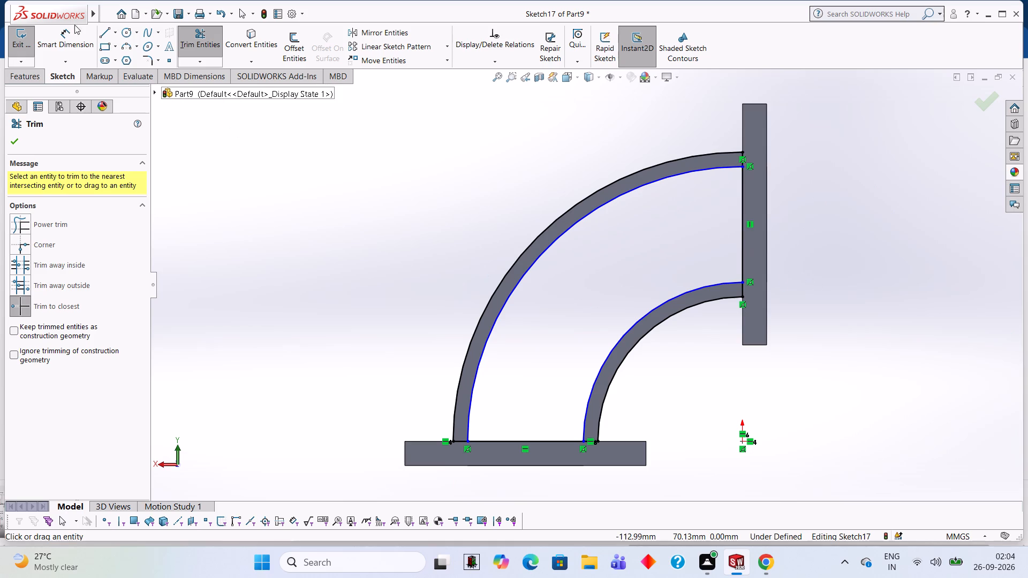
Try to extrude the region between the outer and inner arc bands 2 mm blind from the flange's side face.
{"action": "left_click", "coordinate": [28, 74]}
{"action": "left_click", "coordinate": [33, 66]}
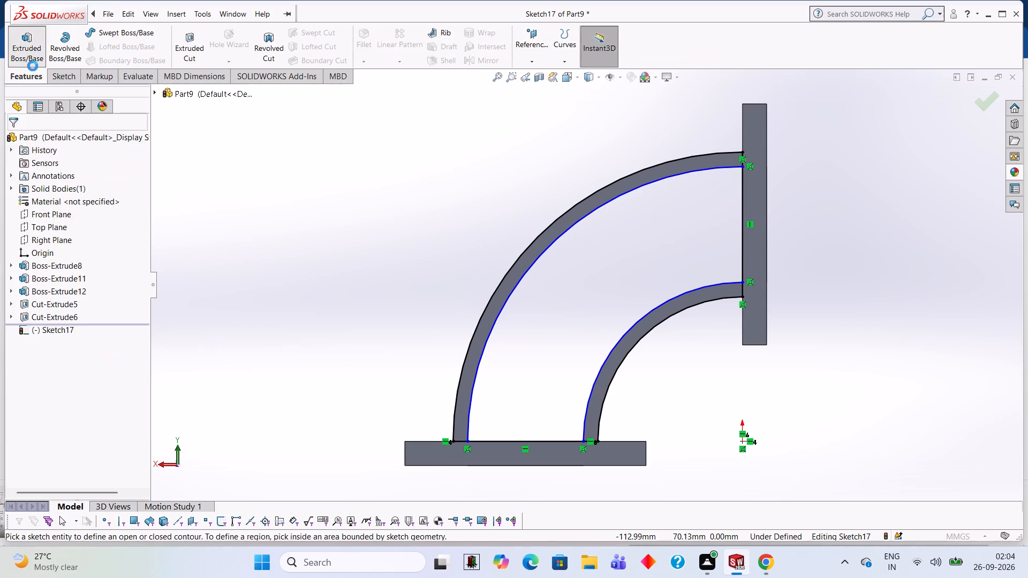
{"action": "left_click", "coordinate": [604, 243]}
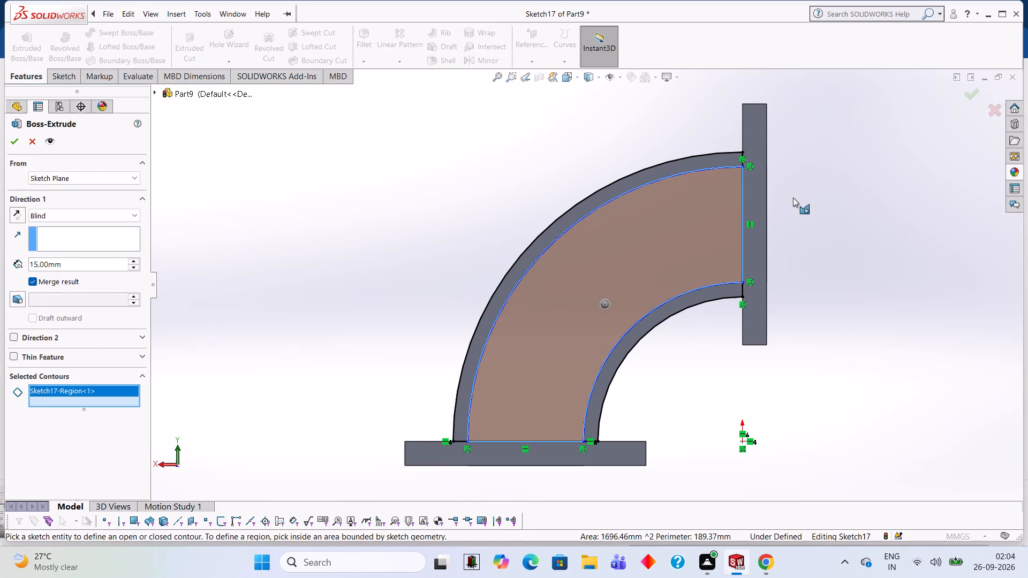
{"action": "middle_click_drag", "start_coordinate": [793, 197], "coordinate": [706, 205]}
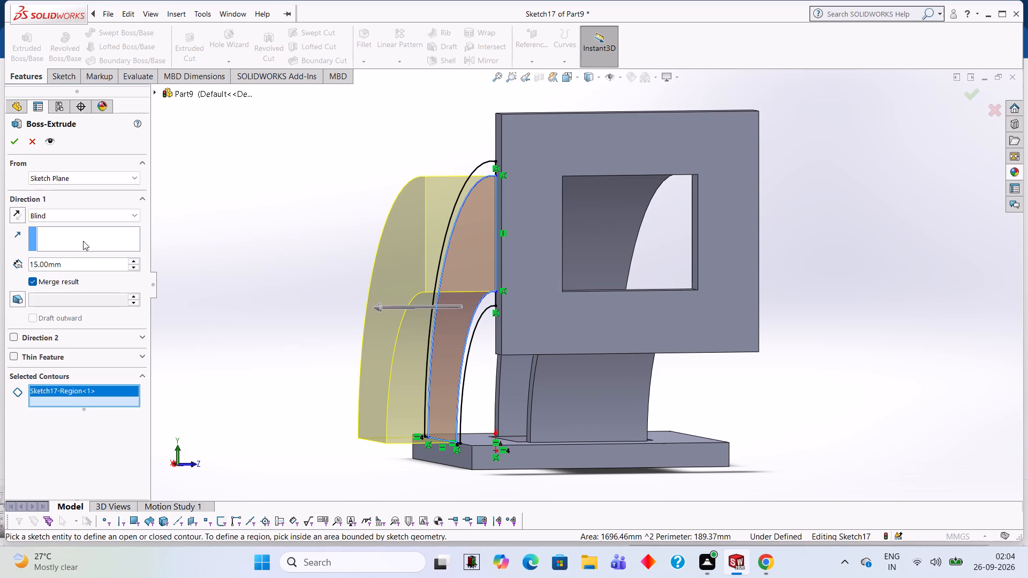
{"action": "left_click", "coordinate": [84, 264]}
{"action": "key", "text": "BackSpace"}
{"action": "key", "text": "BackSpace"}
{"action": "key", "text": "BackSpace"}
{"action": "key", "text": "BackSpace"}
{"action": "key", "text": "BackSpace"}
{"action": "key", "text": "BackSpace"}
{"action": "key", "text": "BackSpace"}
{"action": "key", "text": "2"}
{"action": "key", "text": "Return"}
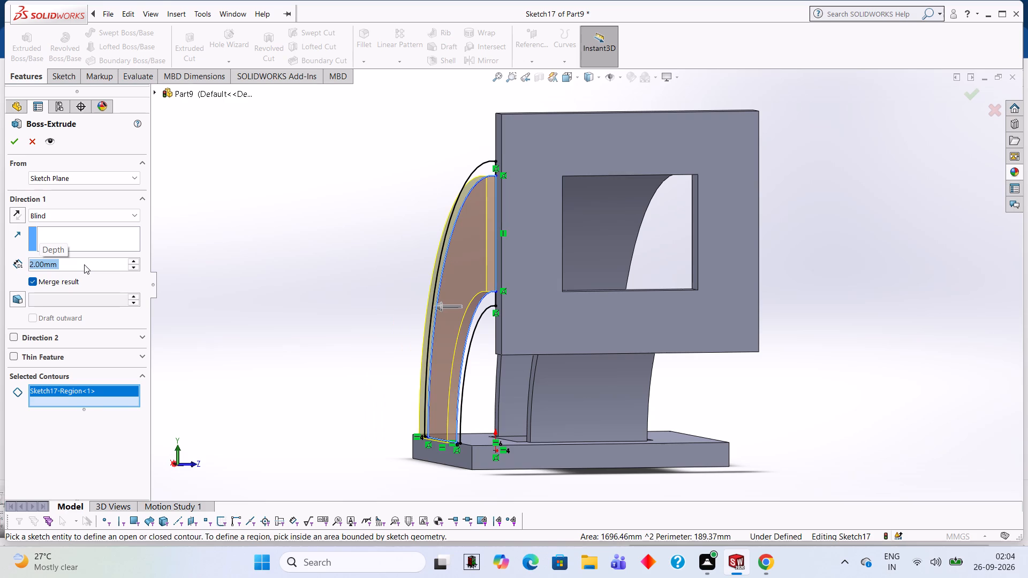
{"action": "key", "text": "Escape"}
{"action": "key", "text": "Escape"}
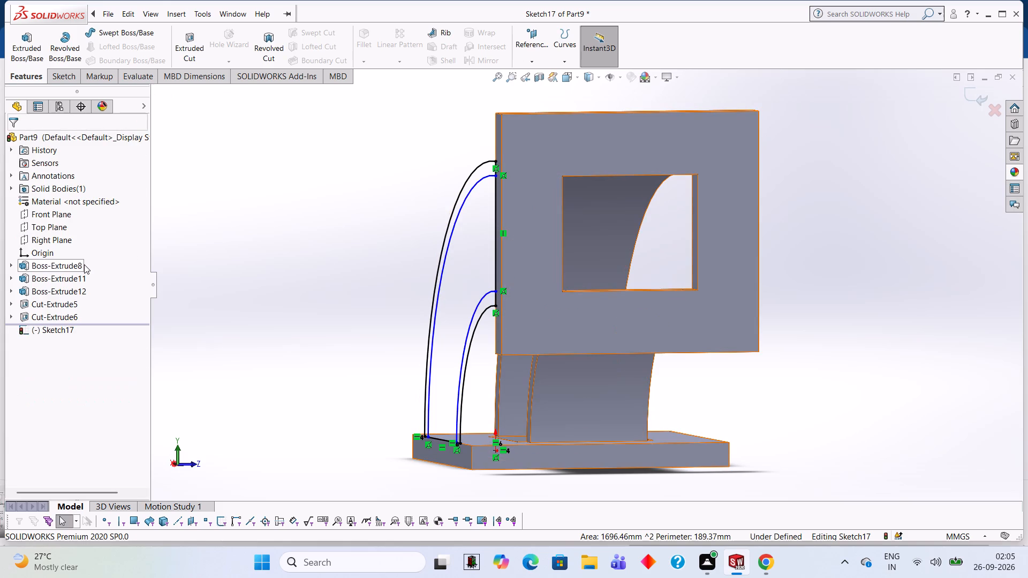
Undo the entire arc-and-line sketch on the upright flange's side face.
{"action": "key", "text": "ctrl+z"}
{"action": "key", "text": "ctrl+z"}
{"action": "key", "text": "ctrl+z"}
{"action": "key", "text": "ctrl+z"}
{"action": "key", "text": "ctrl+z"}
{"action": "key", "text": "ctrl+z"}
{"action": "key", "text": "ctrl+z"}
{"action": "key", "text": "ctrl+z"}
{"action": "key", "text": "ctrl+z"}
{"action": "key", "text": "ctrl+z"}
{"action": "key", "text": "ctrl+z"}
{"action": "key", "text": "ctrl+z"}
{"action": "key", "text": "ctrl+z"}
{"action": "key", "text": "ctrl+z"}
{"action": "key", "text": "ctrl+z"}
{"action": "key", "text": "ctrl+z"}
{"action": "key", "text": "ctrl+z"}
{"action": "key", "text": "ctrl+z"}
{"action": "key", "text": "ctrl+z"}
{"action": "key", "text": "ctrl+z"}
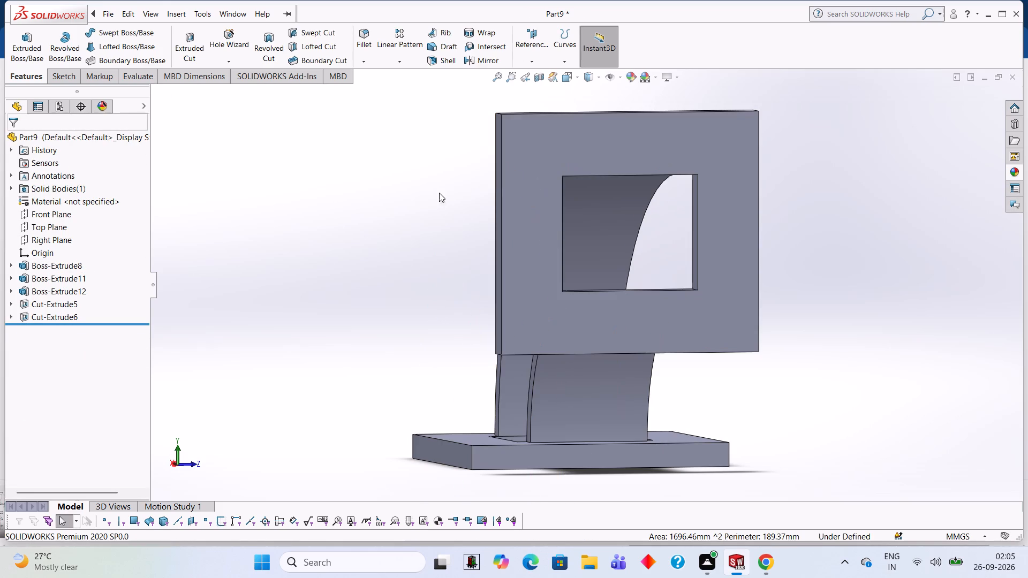
Start a new sketch on the recessed side face of the outer arc wall.
{"action": "middle_click", "coordinate": [963, 194]}
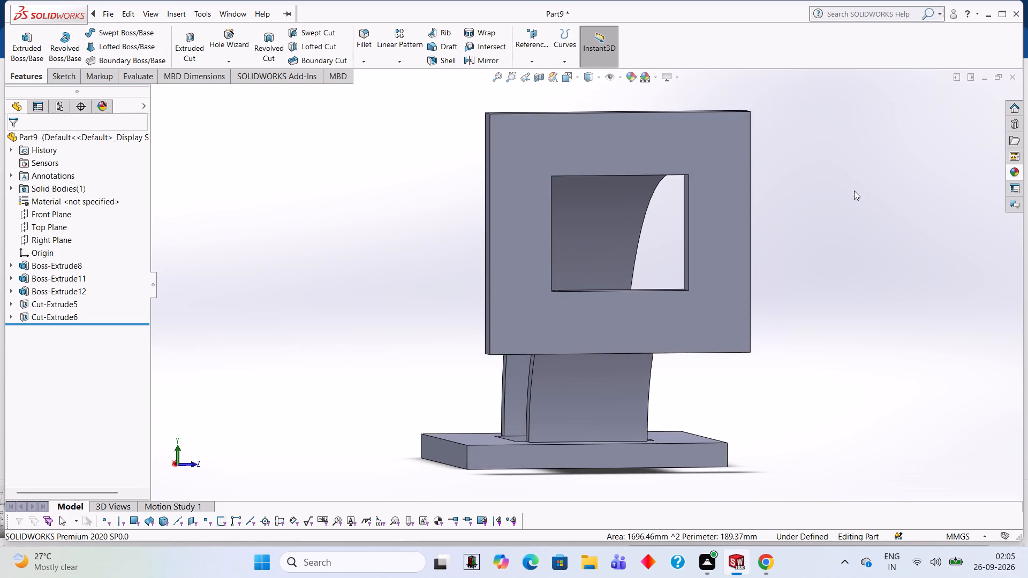
{"action": "middle_click_drag", "start_coordinate": [864, 195], "coordinate": [956, 247]}
{"action": "left_click", "coordinate": [549, 264]}
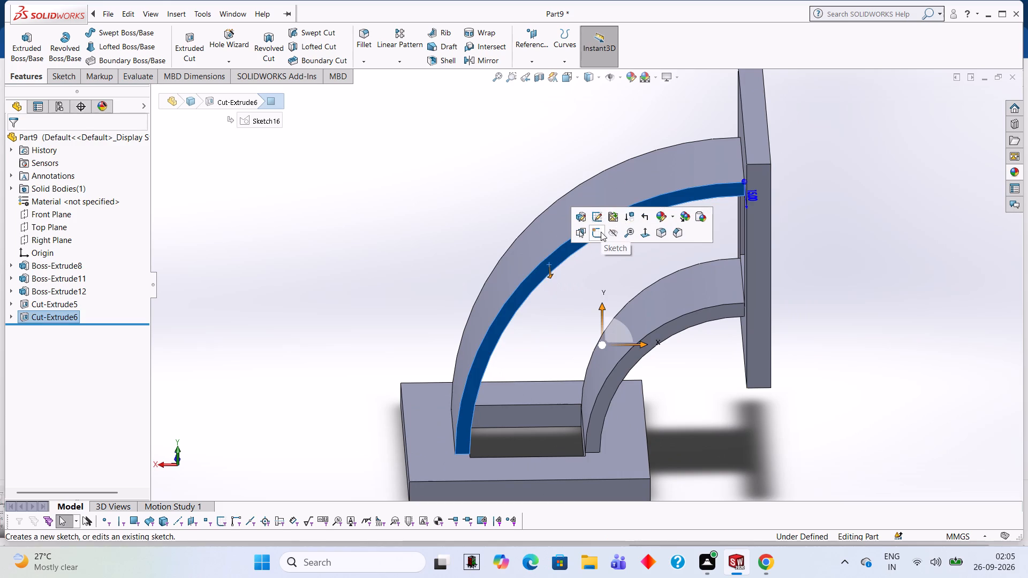
{"action": "left_click", "coordinate": [601, 232]}
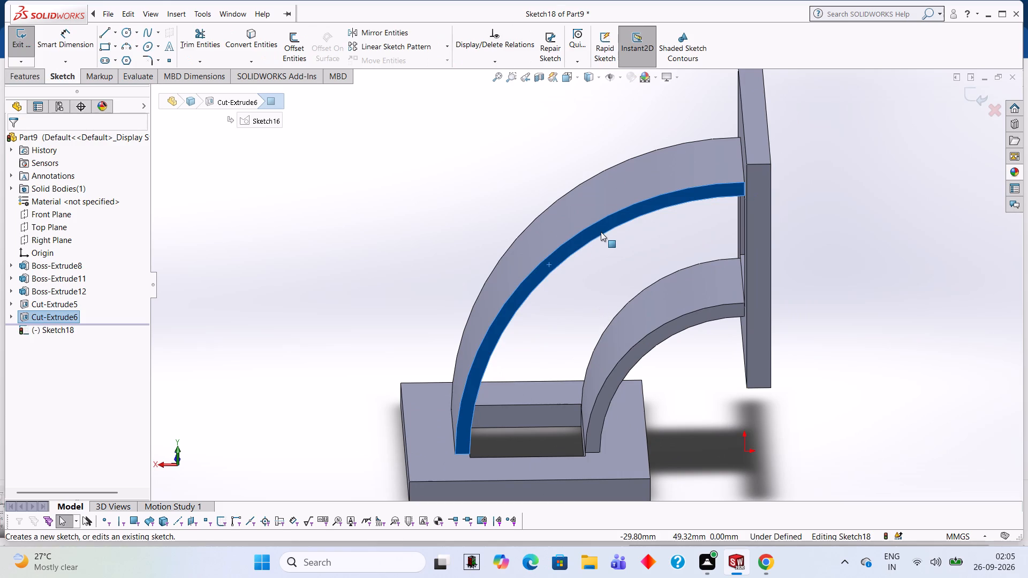
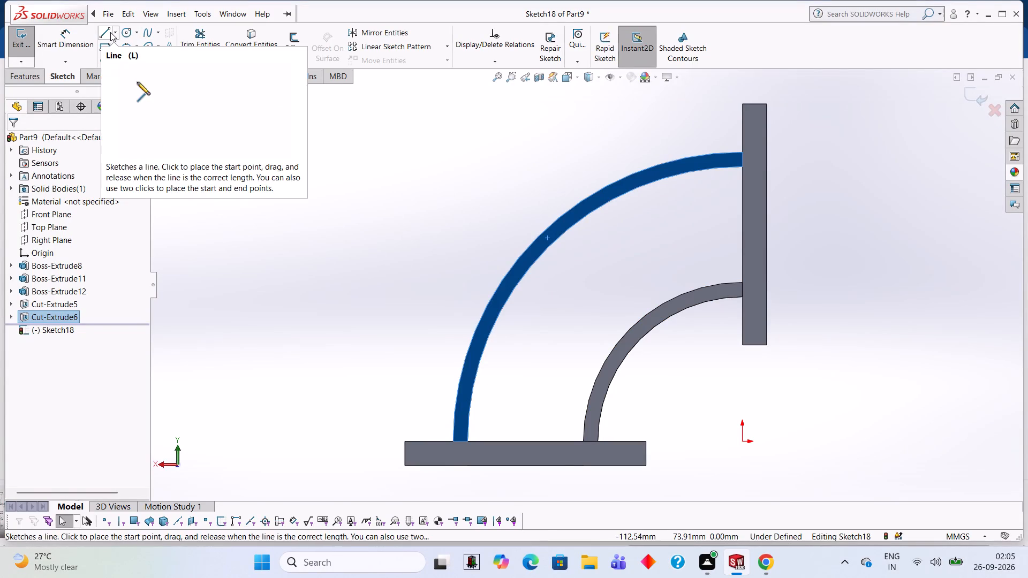
Sketch two concentric circles centred on the origin with radii of 60 mm and 33 mm.
{"action": "left_click", "coordinate": [129, 32]}
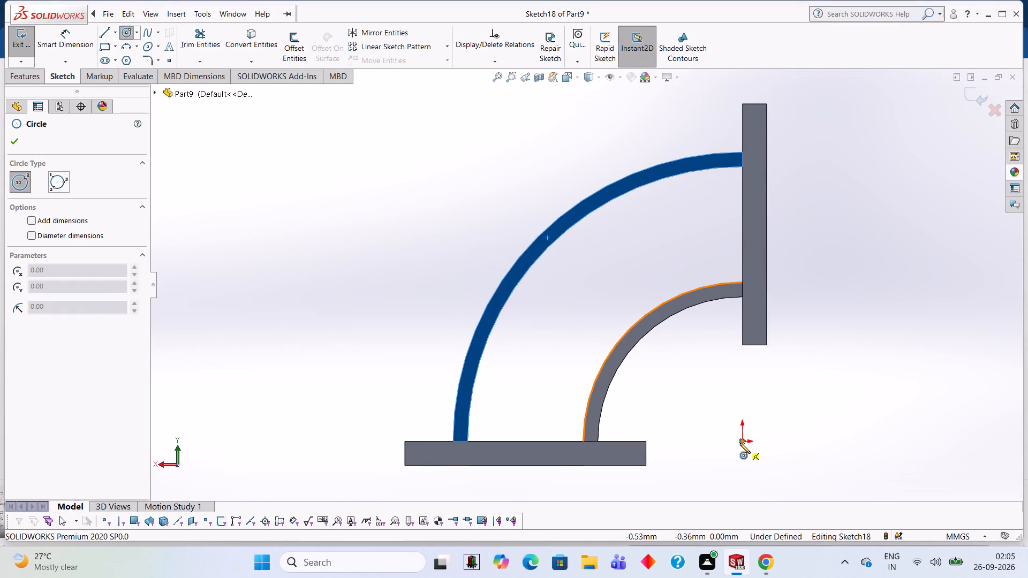
{"action": "left_click", "coordinate": [740, 443]}
{"action": "type", "text": "60"}
{"action": "key", "text": "Return"}
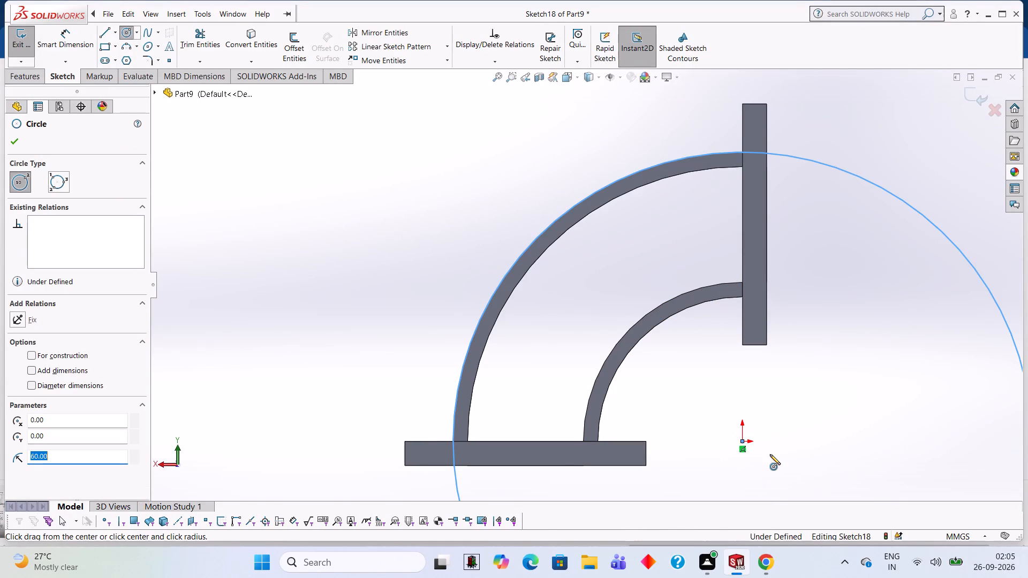
{"action": "left_click", "coordinate": [739, 442]}
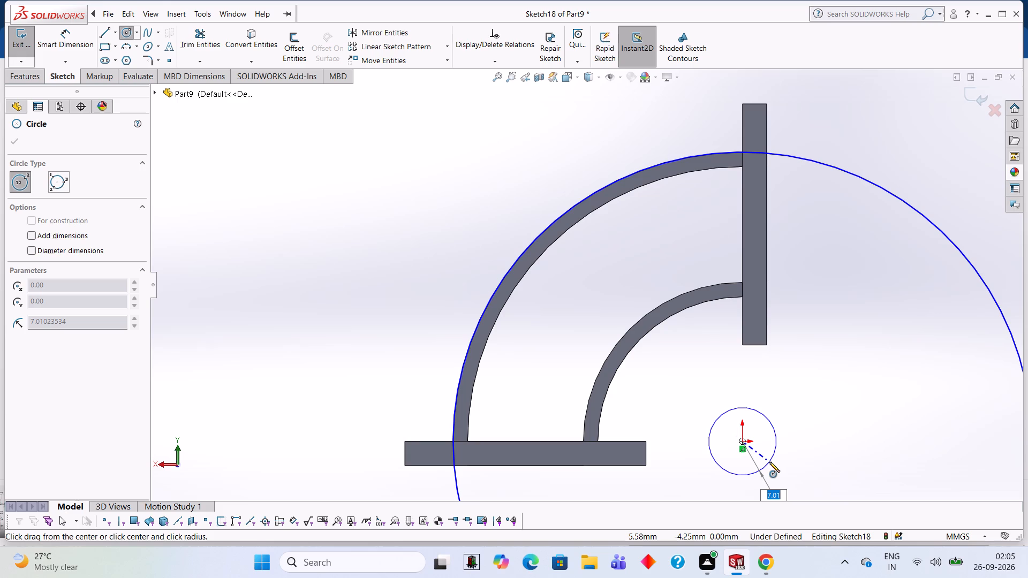
{"action": "type", "text": "33"}
{"action": "key", "text": "Return"}
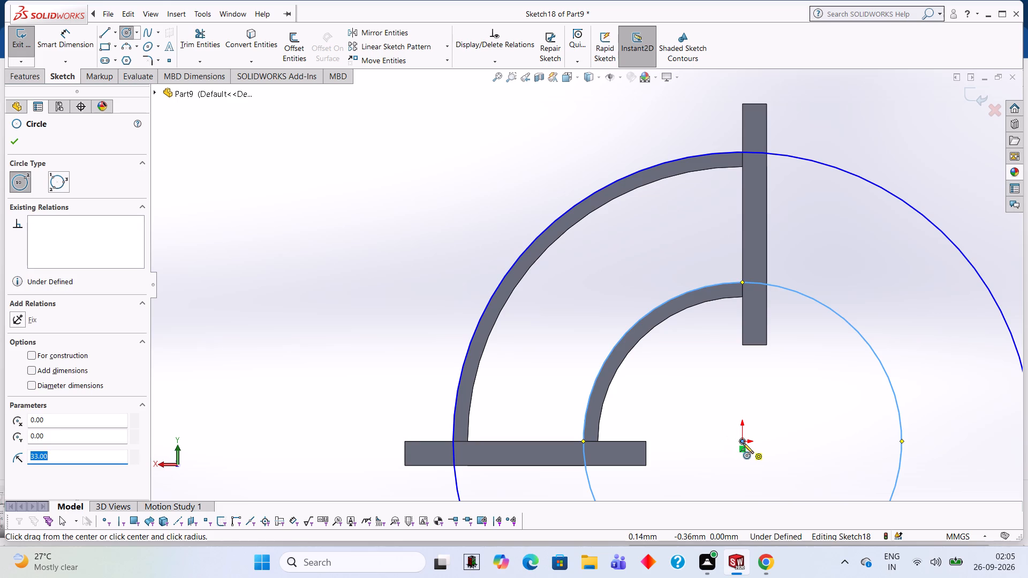
Add two more circles centred on the origin with radii of 30 mm and 57 mm.
{"action": "middle_click_drag", "start_coordinate": [882, 298], "coordinate": [880, 331]}
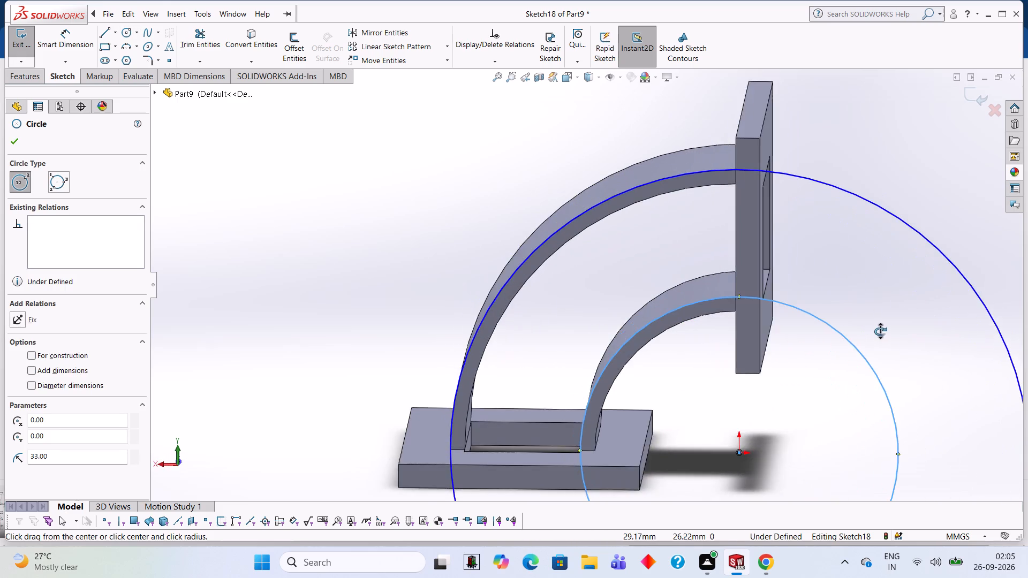
{"action": "middle_click_drag", "start_coordinate": [880, 331], "coordinate": [883, 327]}
{"action": "middle_click", "coordinate": [904, 334]}
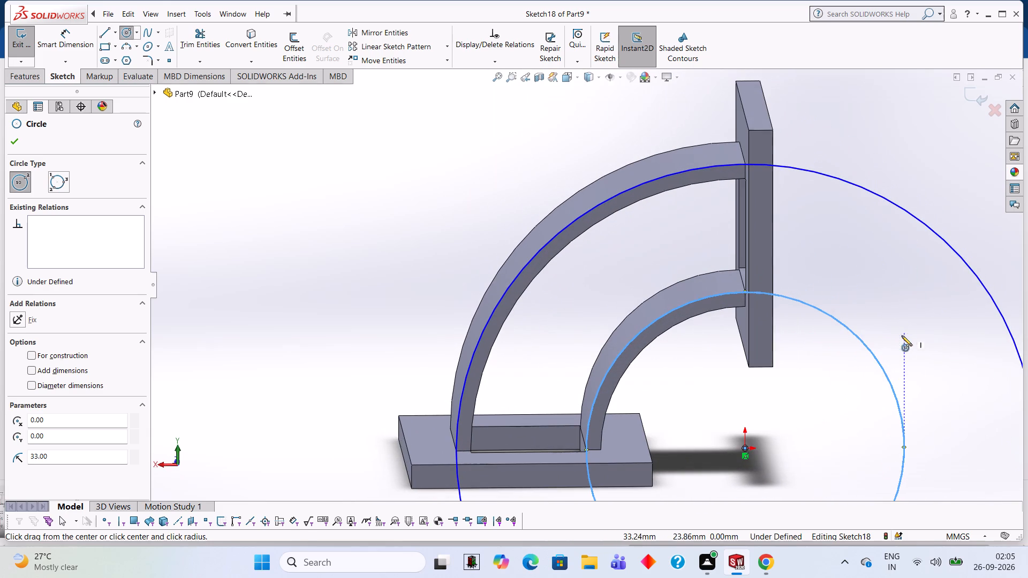
{"action": "left_click", "coordinate": [746, 446]}
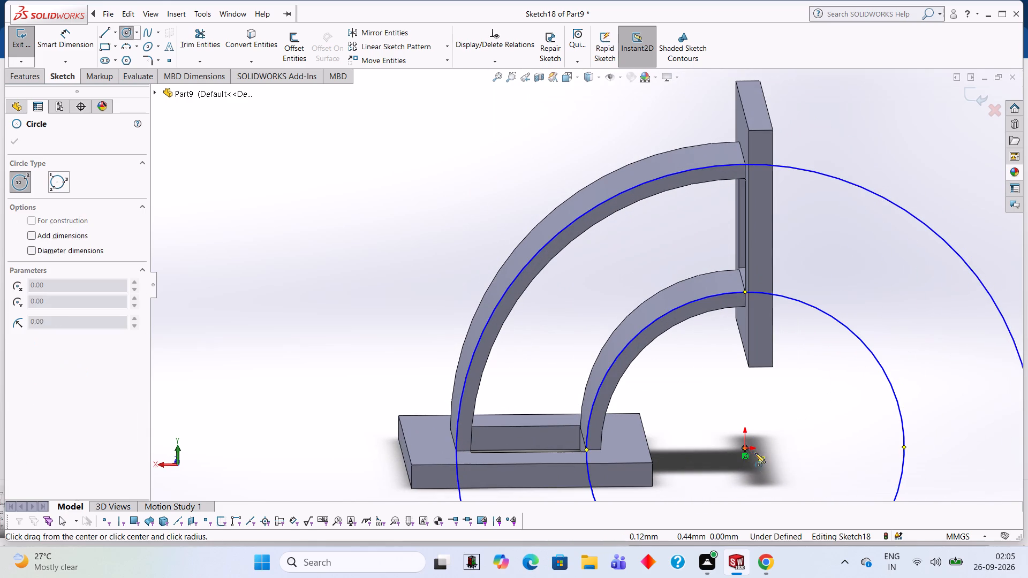
{"action": "type", "text": "30"}
{"action": "key", "text": "Return"}
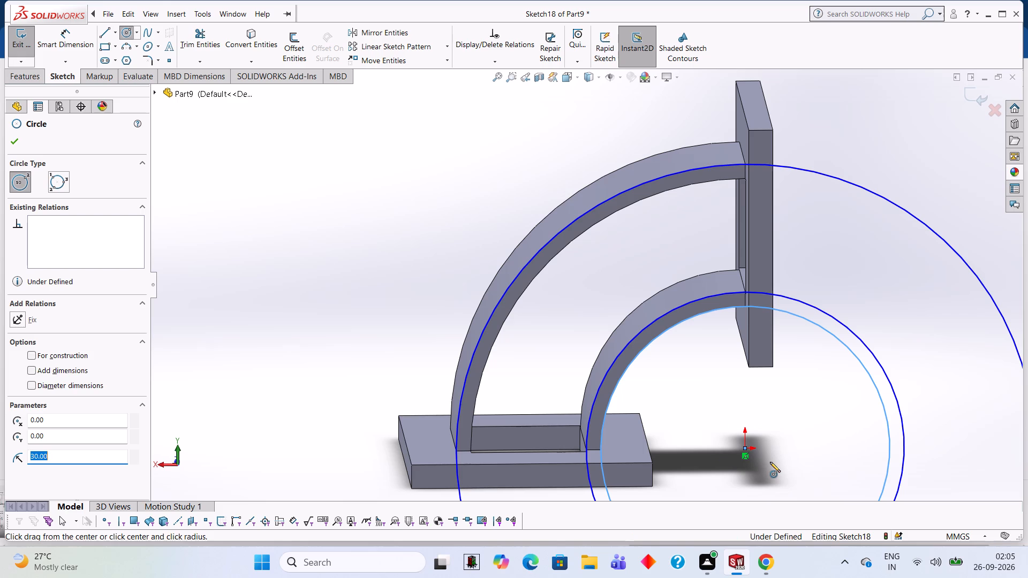
{"action": "left_click", "coordinate": [744, 451]}
{"action": "type", "text": "57"}
{"action": "key", "text": "Return"}
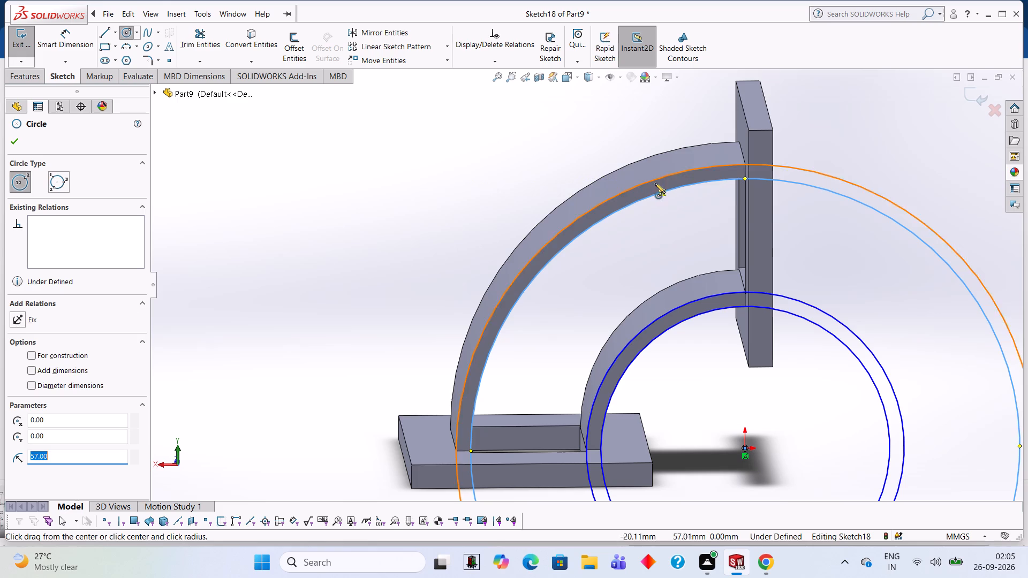
Draw a vertical line and a horizontal line, each joining the 60 mm and 30 mm circles, along the upright and base plates.
{"action": "middle_click_drag", "start_coordinate": [778, 222], "coordinate": [783, 192]}
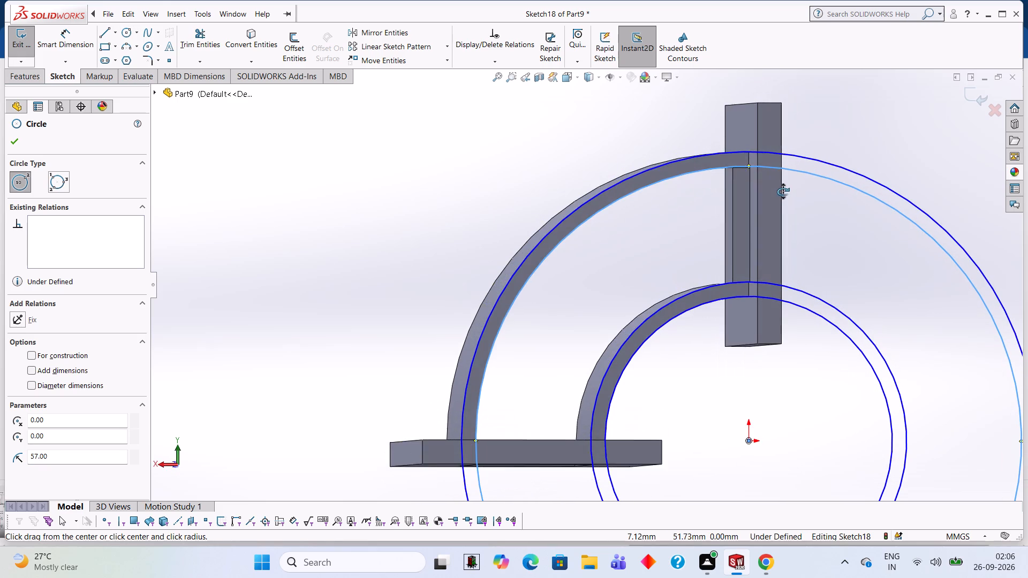
{"action": "middle_click_drag", "start_coordinate": [783, 192], "coordinate": [775, 192]}
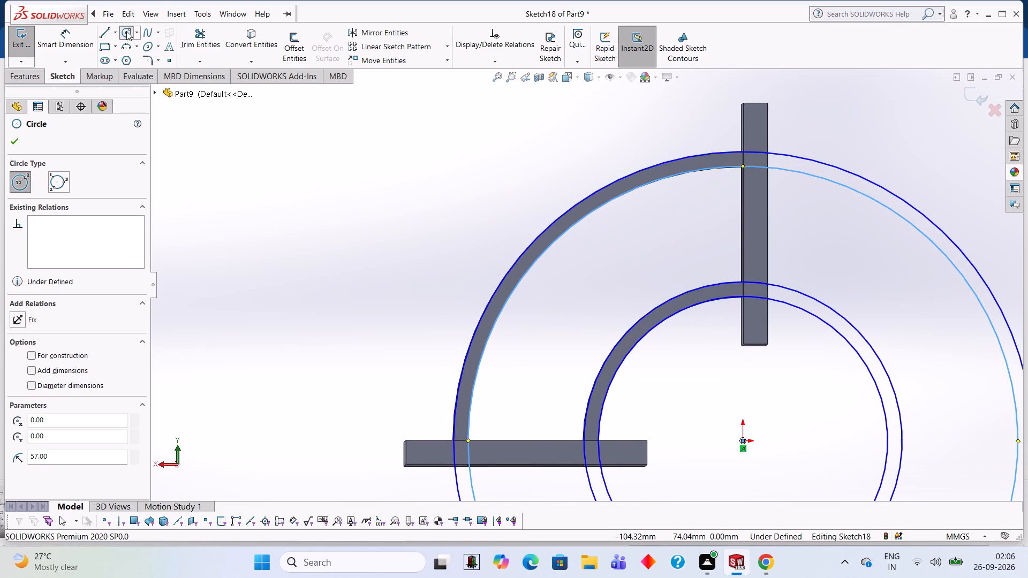
{"action": "left_click", "coordinate": [103, 26]}
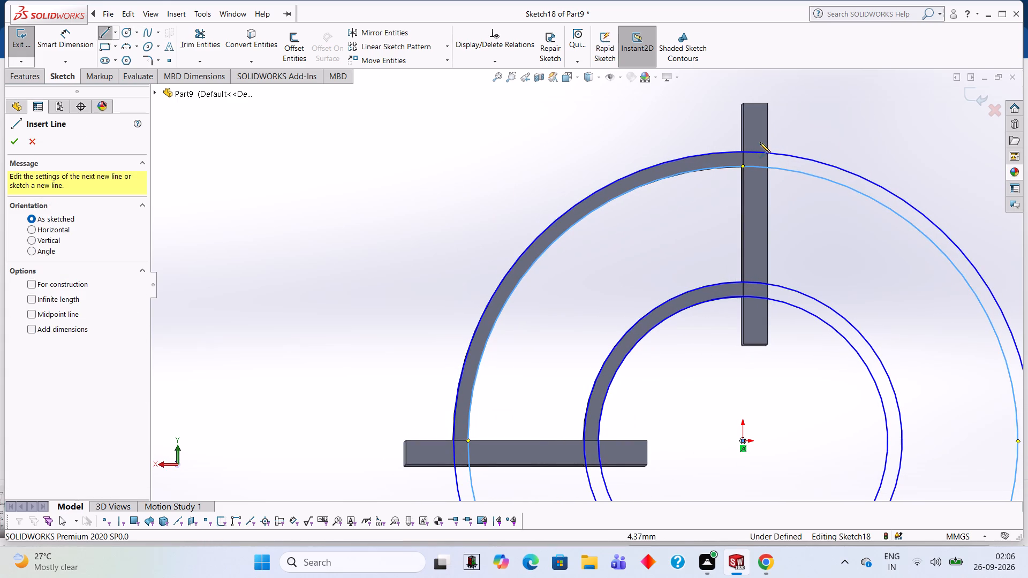
{"action": "left_click", "coordinate": [740, 150]}
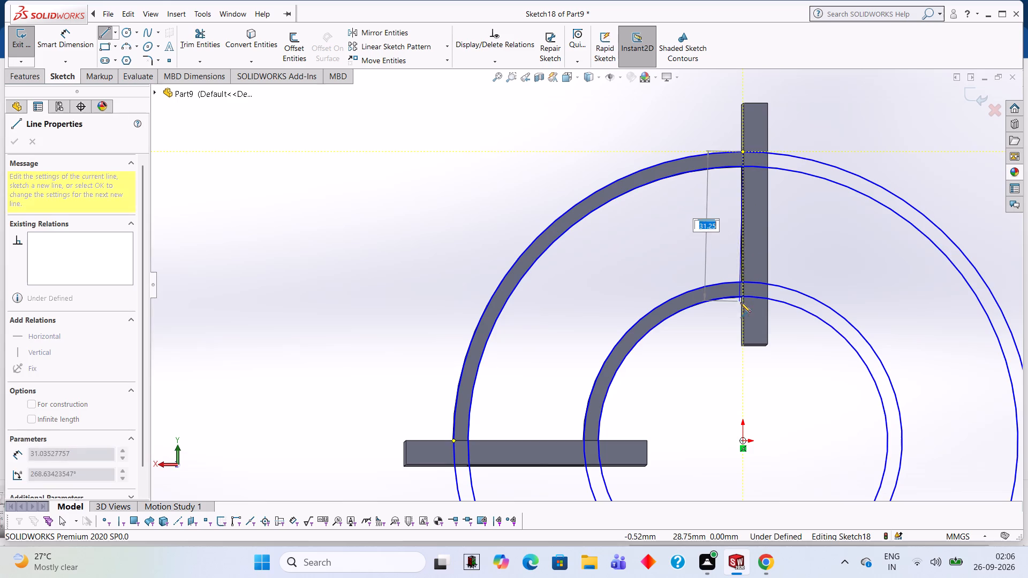
{"action": "left_click", "coordinate": [744, 299]}
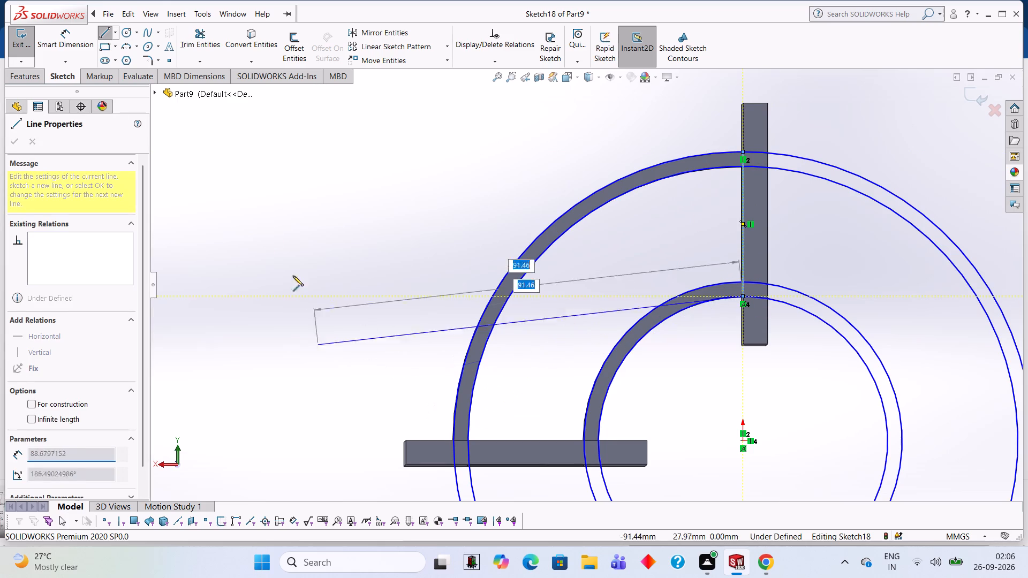
{"action": "key", "text": "Escape"}
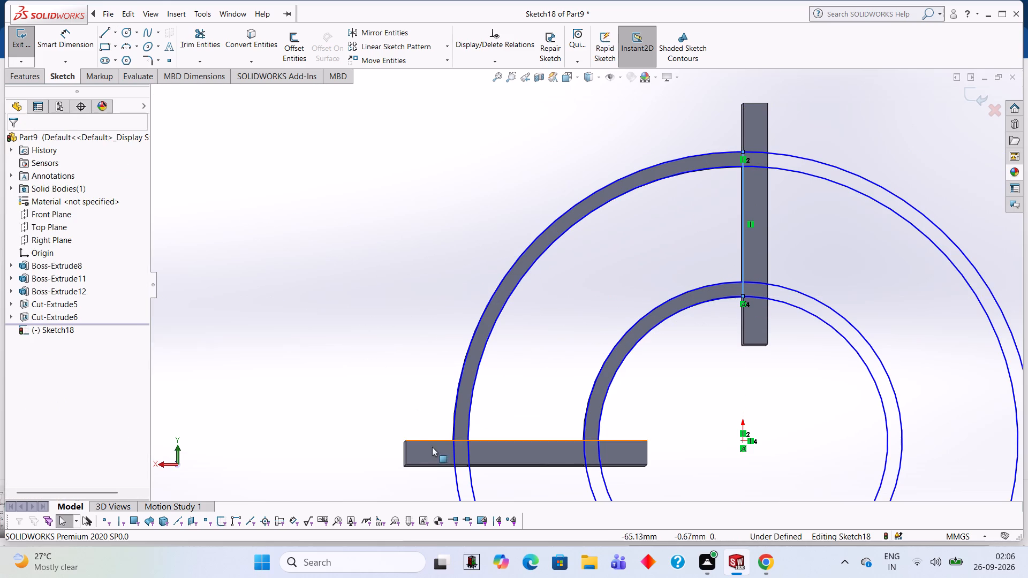
{"action": "left_click", "coordinate": [100, 26]}
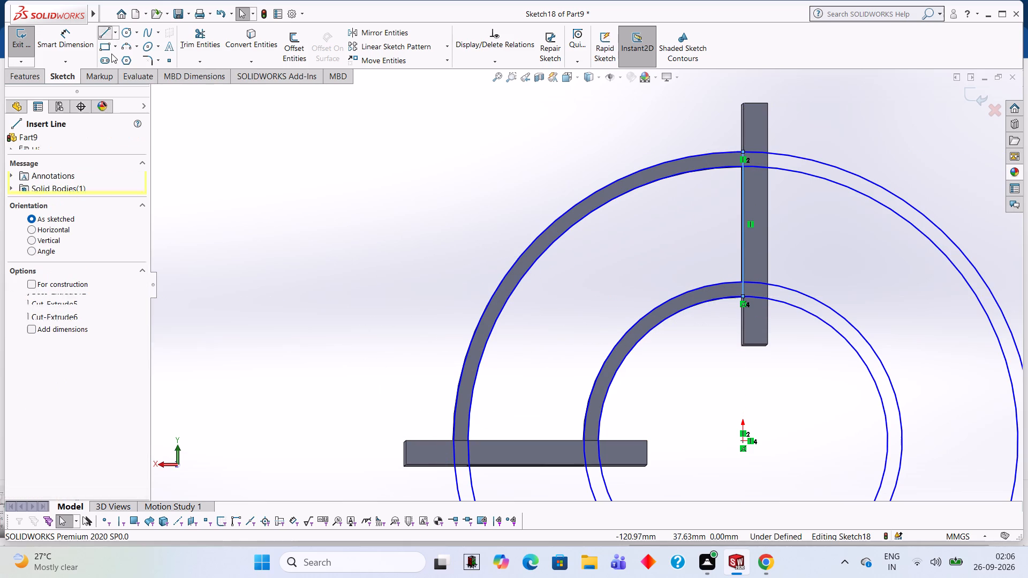
{"action": "left_click", "coordinate": [452, 440]}
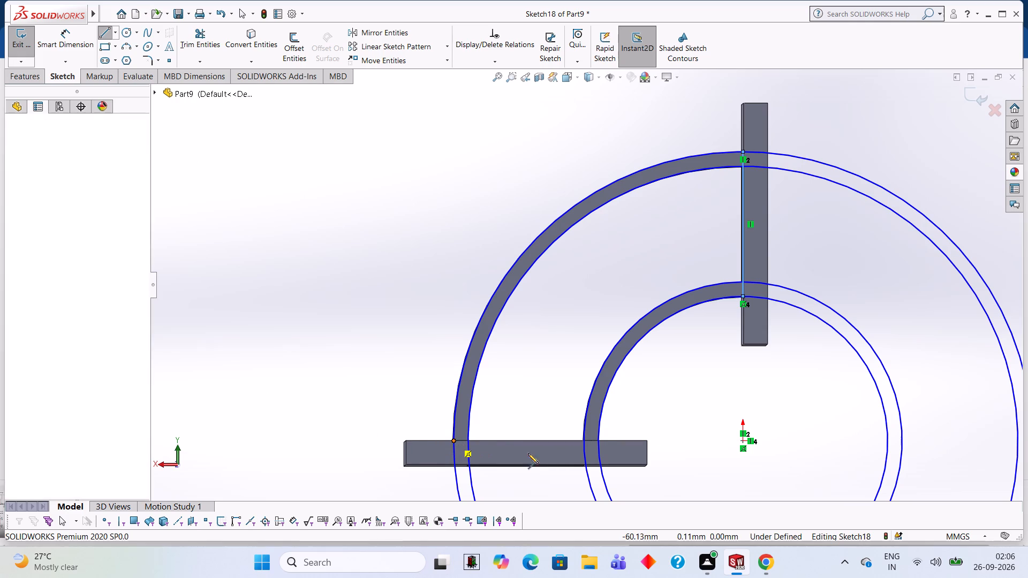
{"action": "left_click", "coordinate": [599, 440]}
{"action": "key", "text": "Escape"}
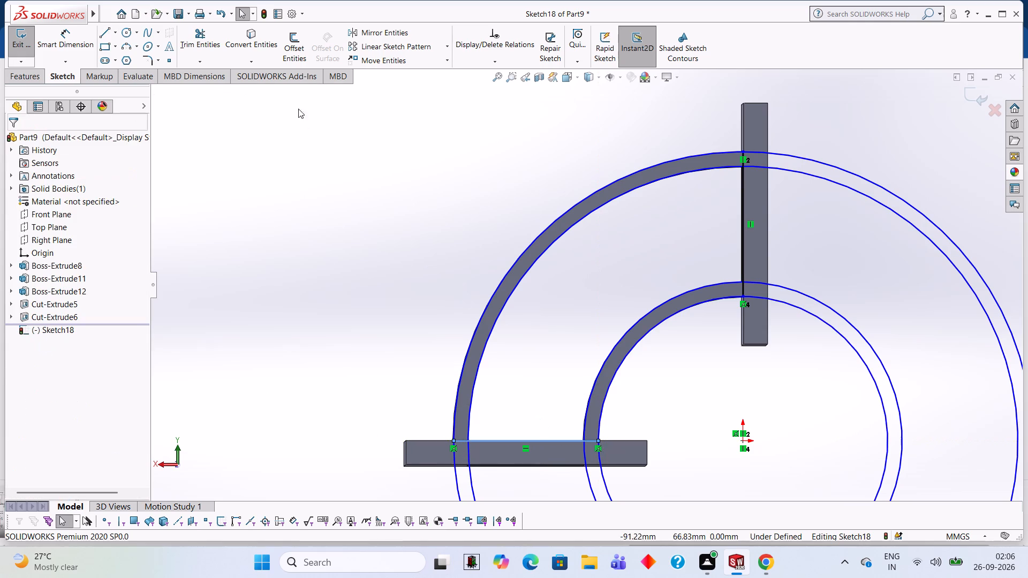
Trim all four circles down to the quarter arcs between the vertical and horizontal lines.
{"action": "left_click", "coordinate": [210, 39]}
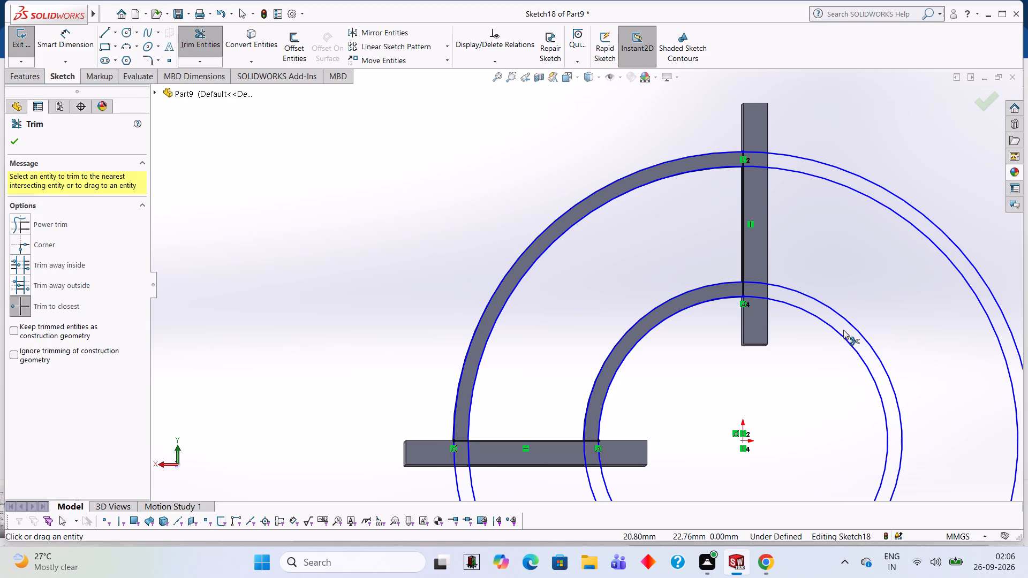
{"action": "left_click", "coordinate": [838, 330]}
{"action": "left_click", "coordinate": [839, 318]}
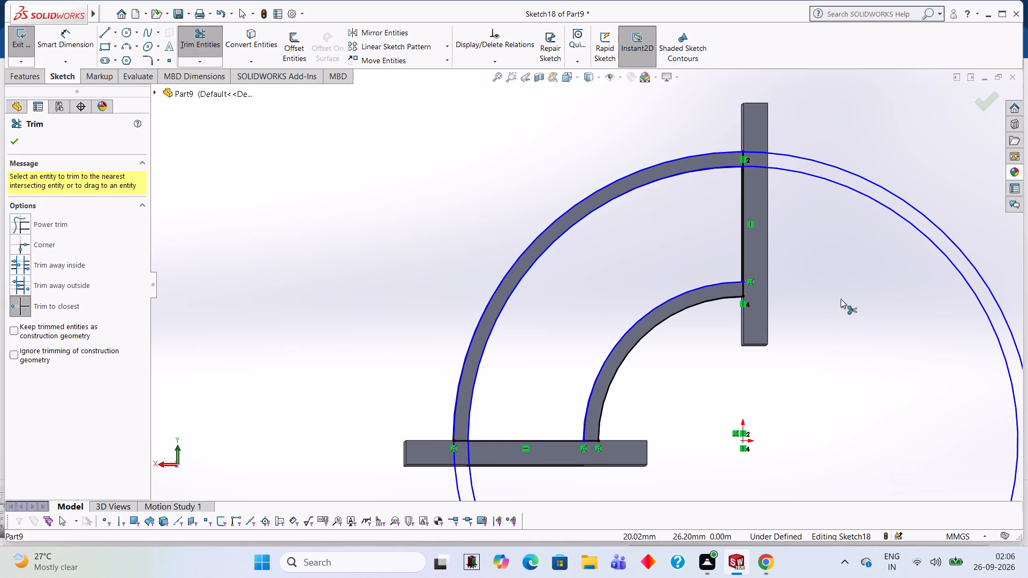
{"action": "left_click", "coordinate": [829, 179]}
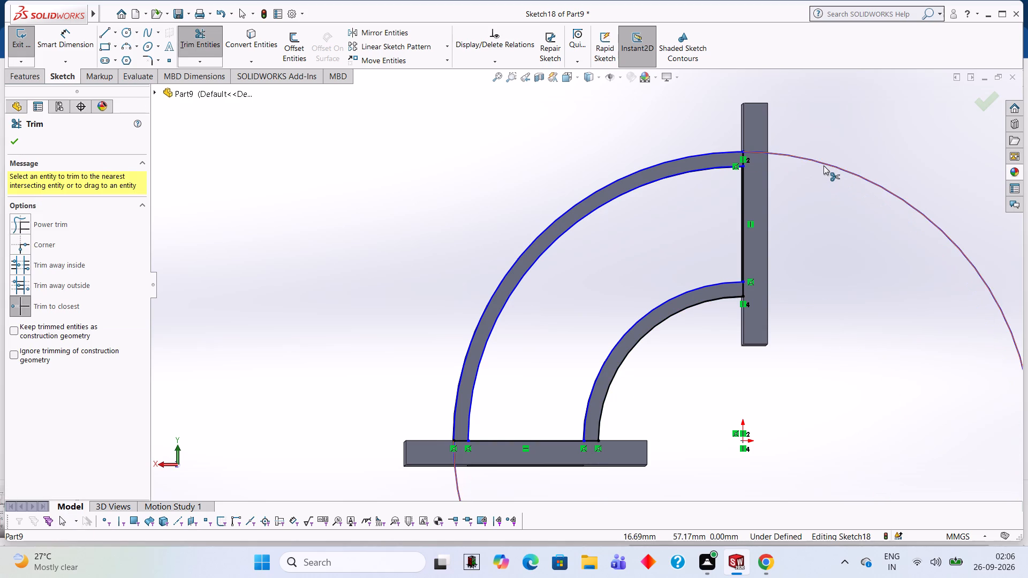
{"action": "left_click", "coordinate": [823, 165]}
Extrude the region between the 57 mm and 33 mm radius arcs 2 mm blind, outward from the curved walls, with merge result on.
{"action": "middle_click_drag", "start_coordinate": [820, 165], "coordinate": [717, 176]}
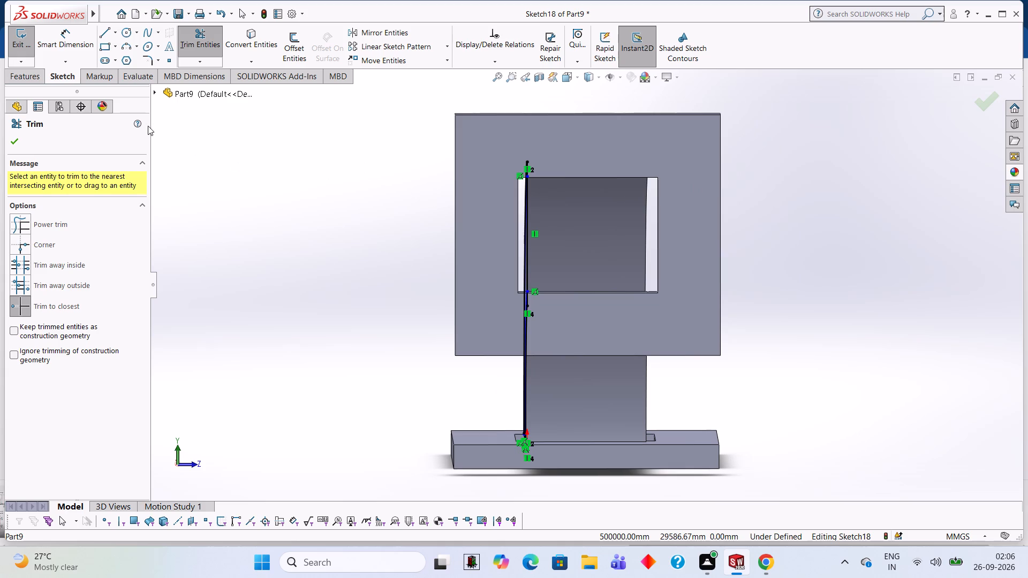
{"action": "left_click", "coordinate": [16, 75]}
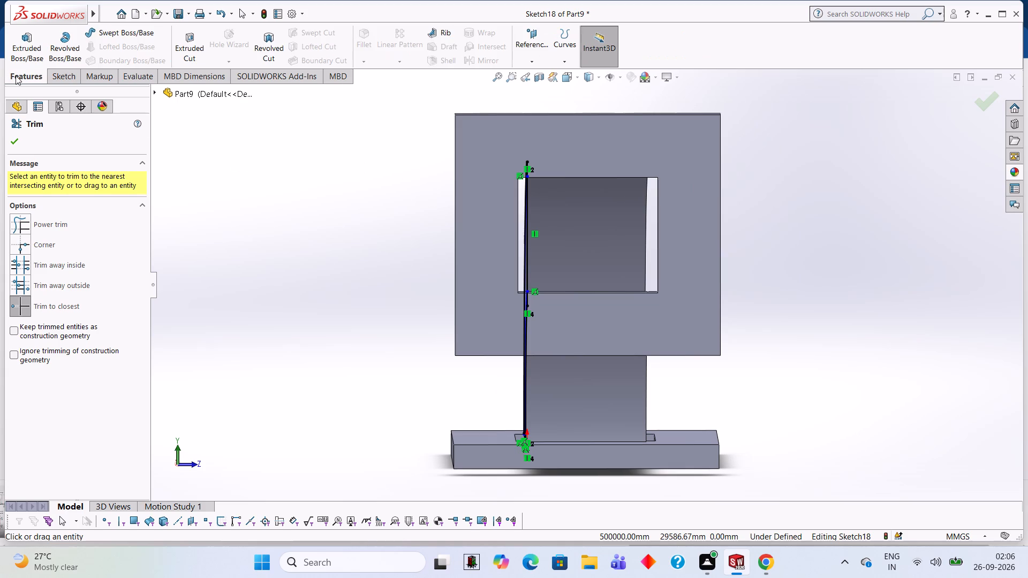
{"action": "left_click", "coordinate": [42, 48]}
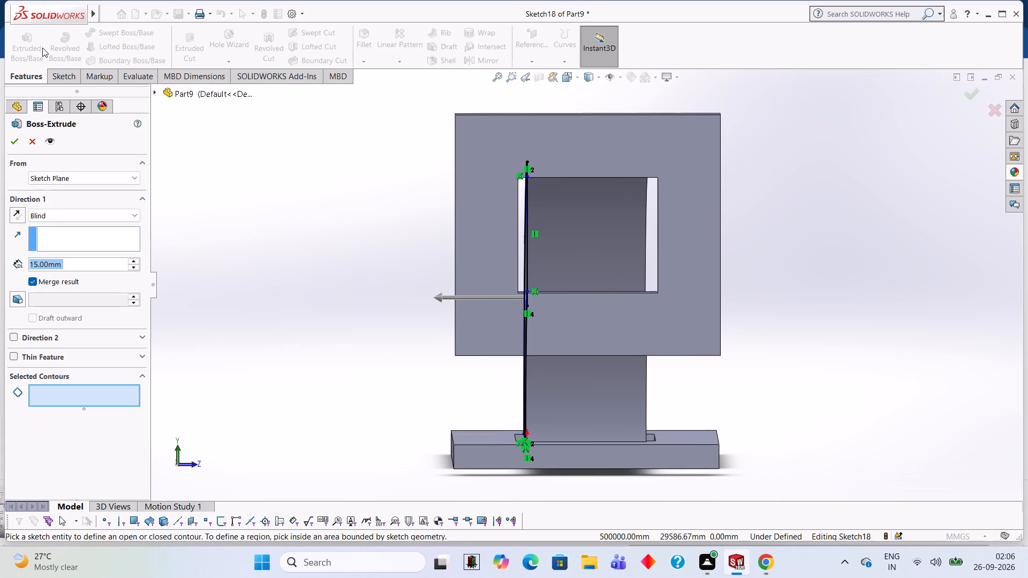
{"action": "key", "text": "2"}
{"action": "key", "text": "Return"}
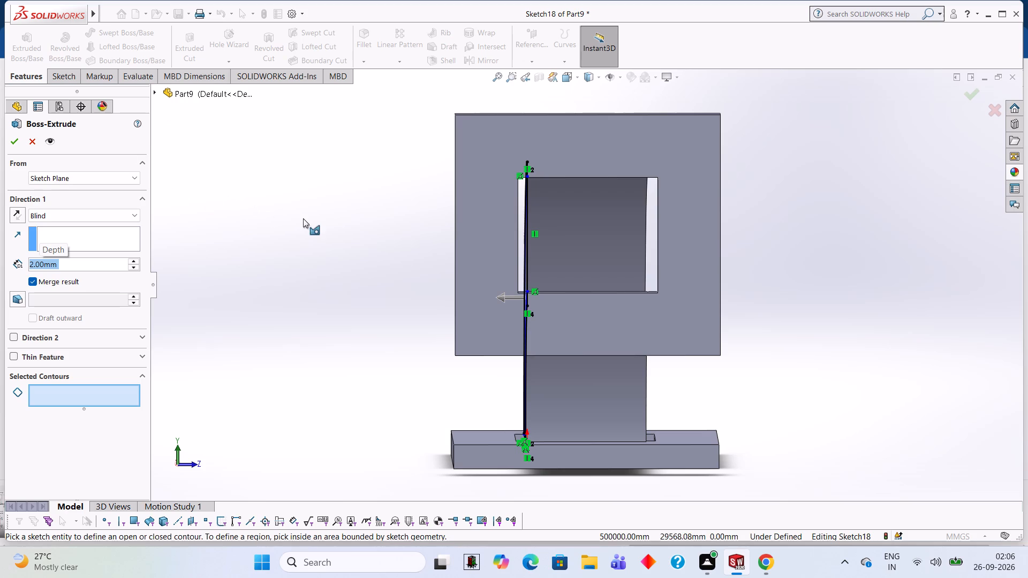
{"action": "middle_click_drag", "start_coordinate": [303, 218], "coordinate": [410, 219]}
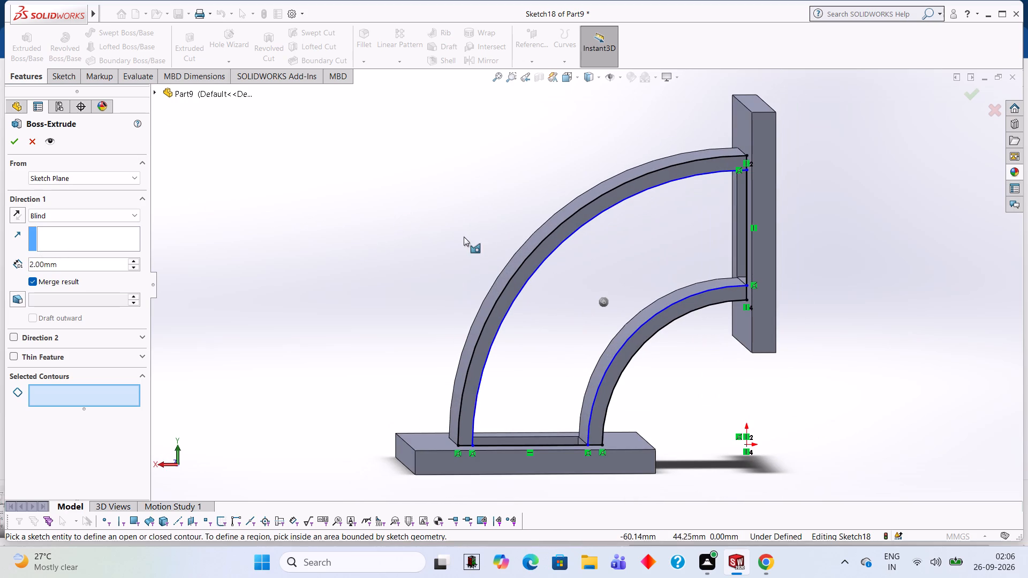
{"action": "left_click", "coordinate": [556, 267]}
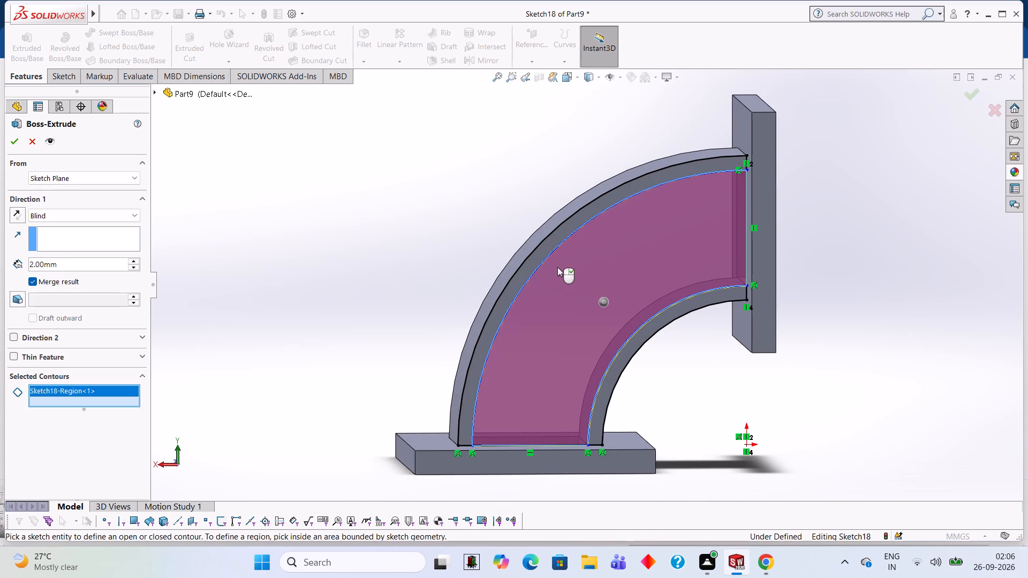
{"action": "middle_click_drag", "start_coordinate": [862, 196], "coordinate": [798, 182]}
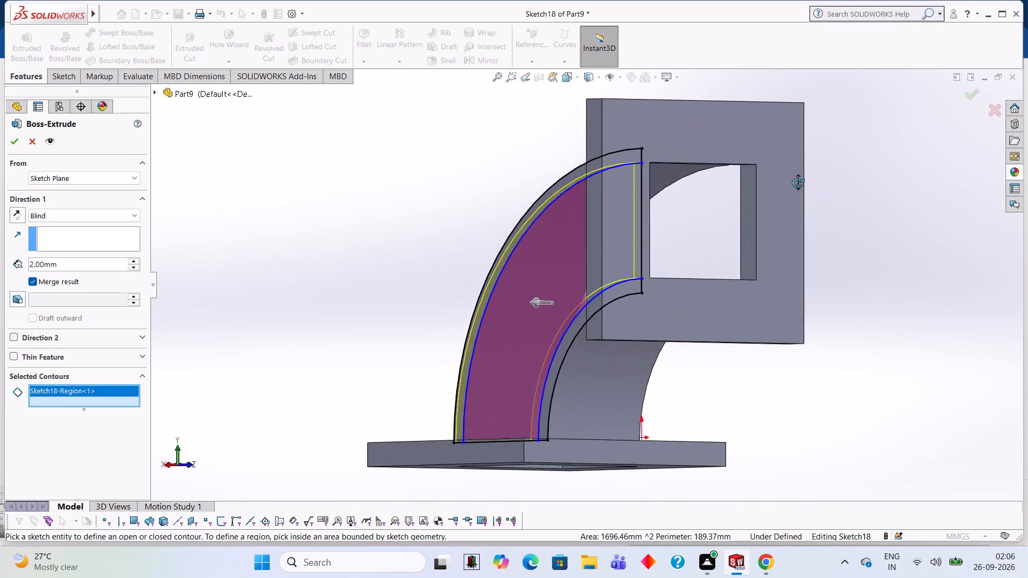
{"action": "middle_click_drag", "start_coordinate": [798, 182], "coordinate": [753, 186]}
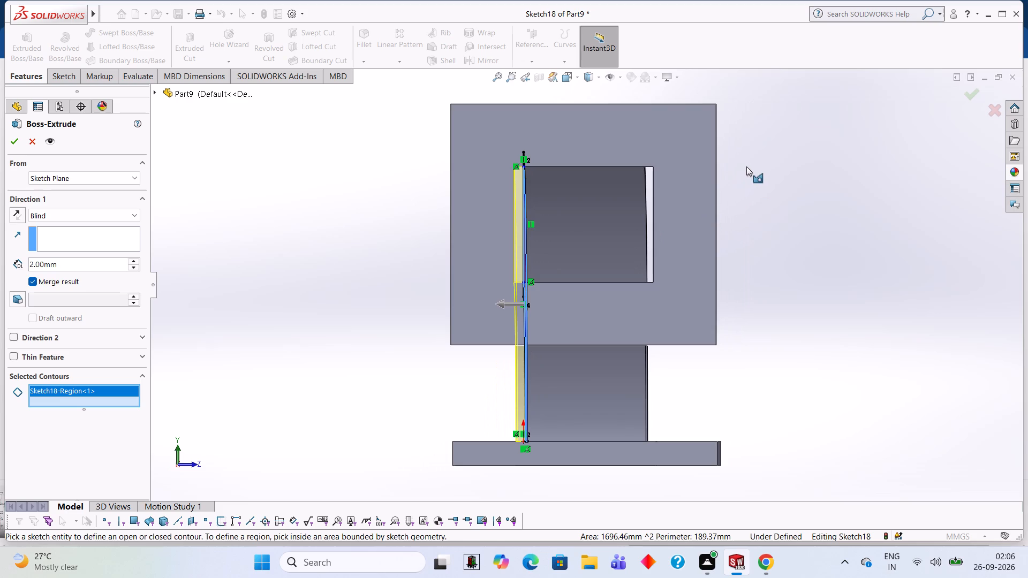
{"action": "middle_click_drag", "start_coordinate": [746, 166], "coordinate": [750, 224]}
{"action": "middle_click_drag", "start_coordinate": [774, 189], "coordinate": [814, 225]}
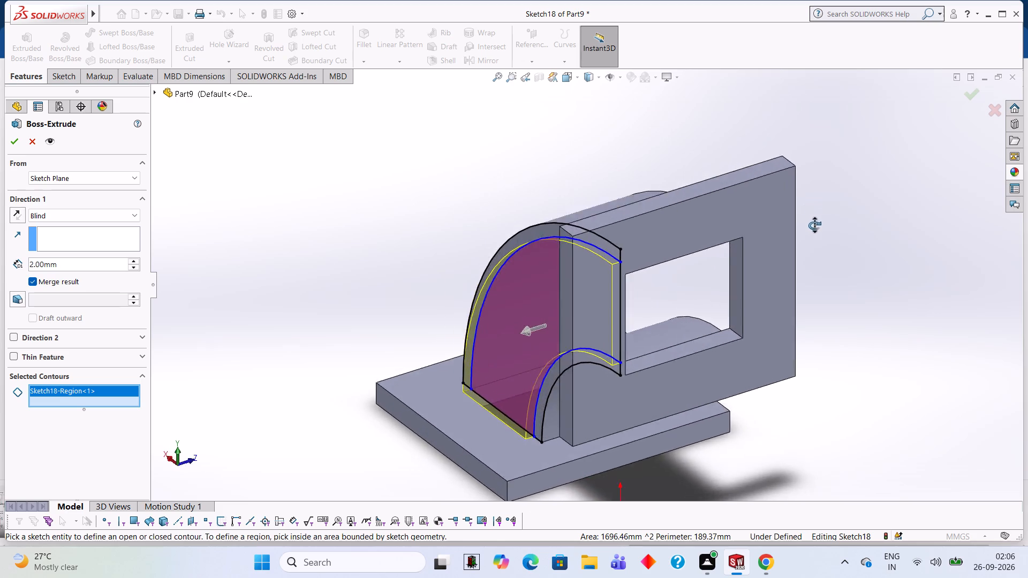
{"action": "middle_click_drag", "start_coordinate": [814, 225], "coordinate": [885, 266]}
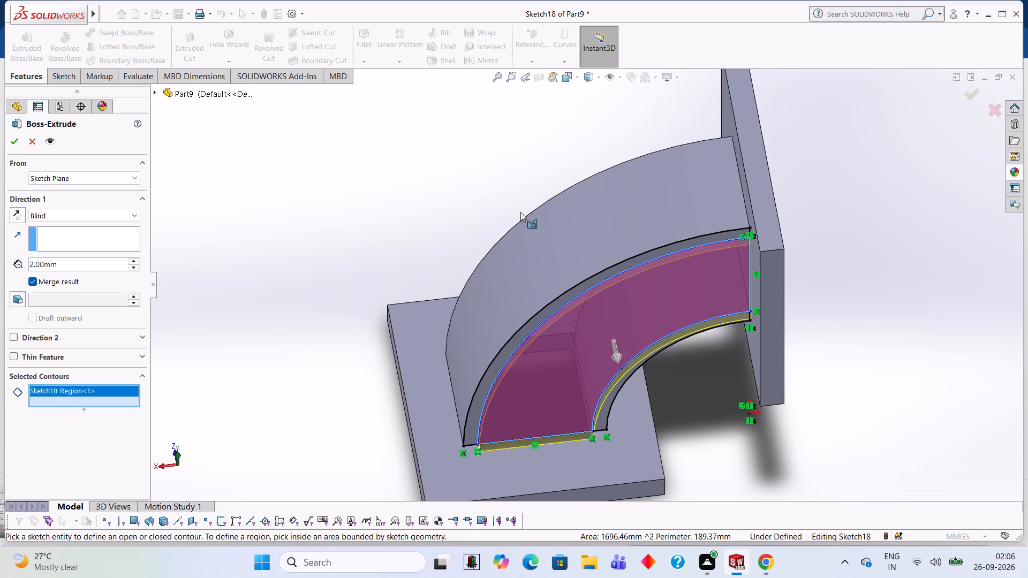
{"action": "left_click", "coordinate": [16, 218]}
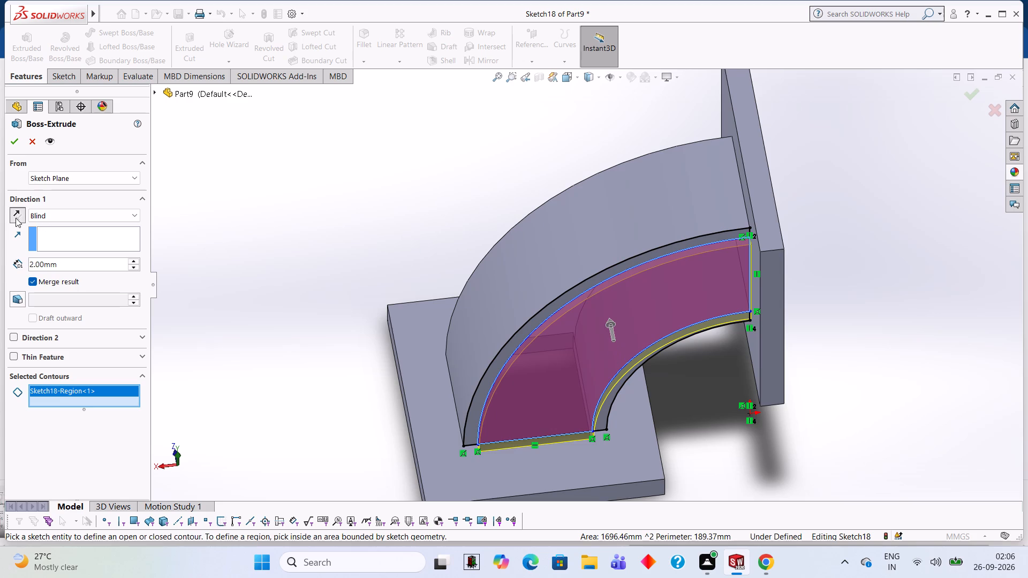
{"action": "left_click", "coordinate": [16, 218]}
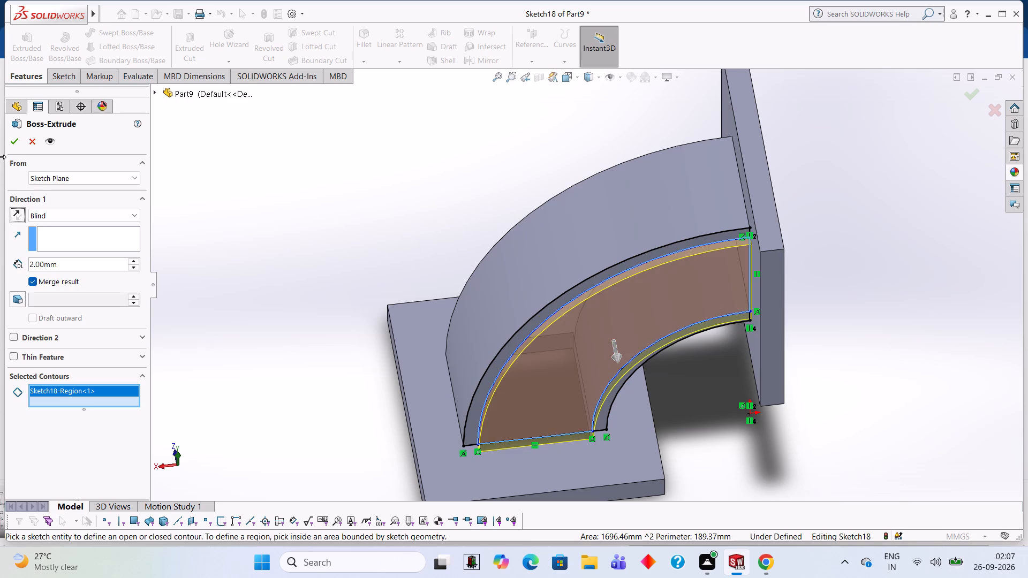
{"action": "left_click", "coordinate": [9, 144]}
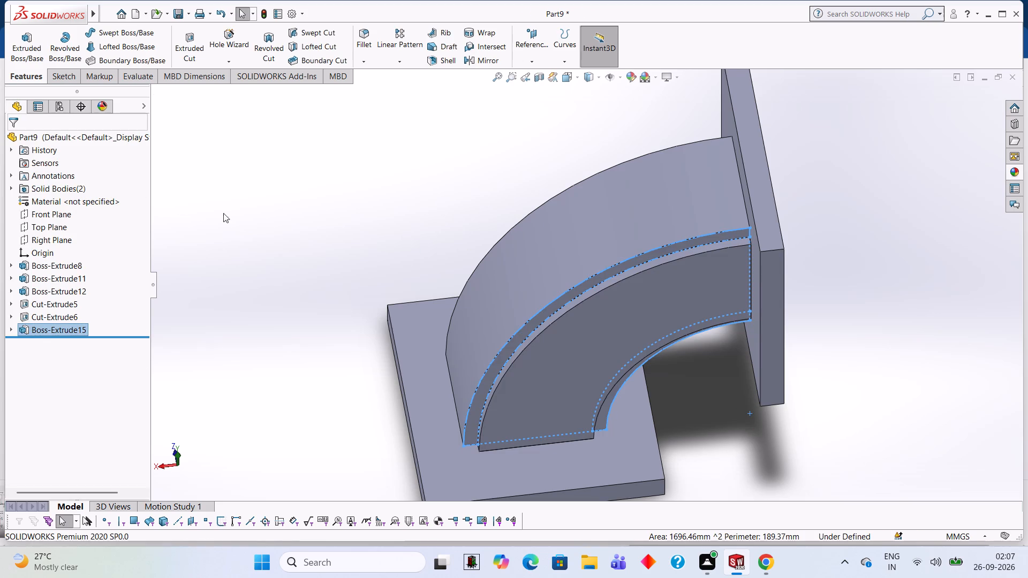
{"action": "left_click", "coordinate": [240, 217]}
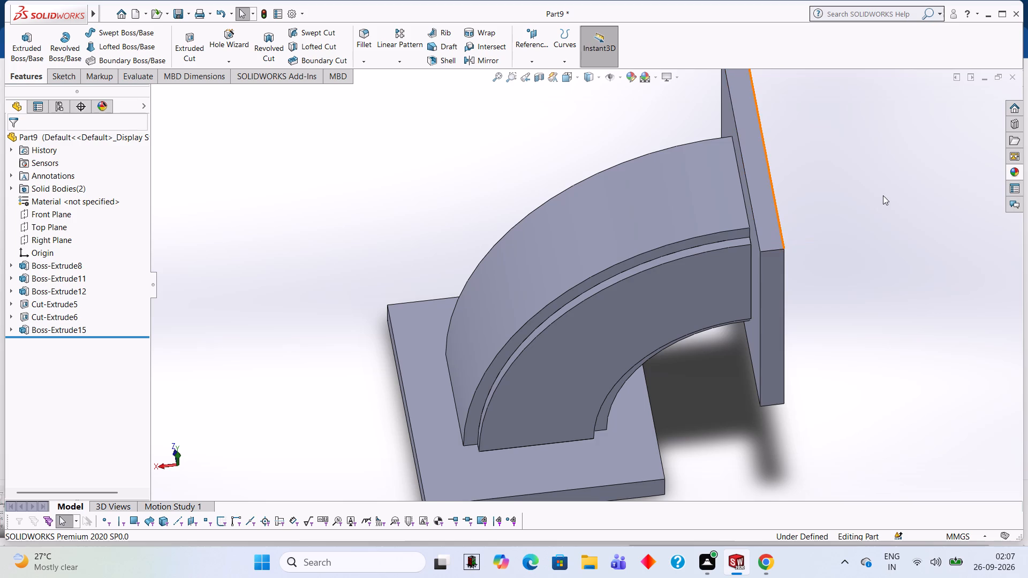
Undo the 2 mm extrusion of the curved side wall, returning to editing its arc sketch.
{"action": "middle_click_drag", "start_coordinate": [883, 195], "coordinate": [919, 194]}
{"action": "middle_click_drag", "start_coordinate": [768, 328], "coordinate": [795, 343]}
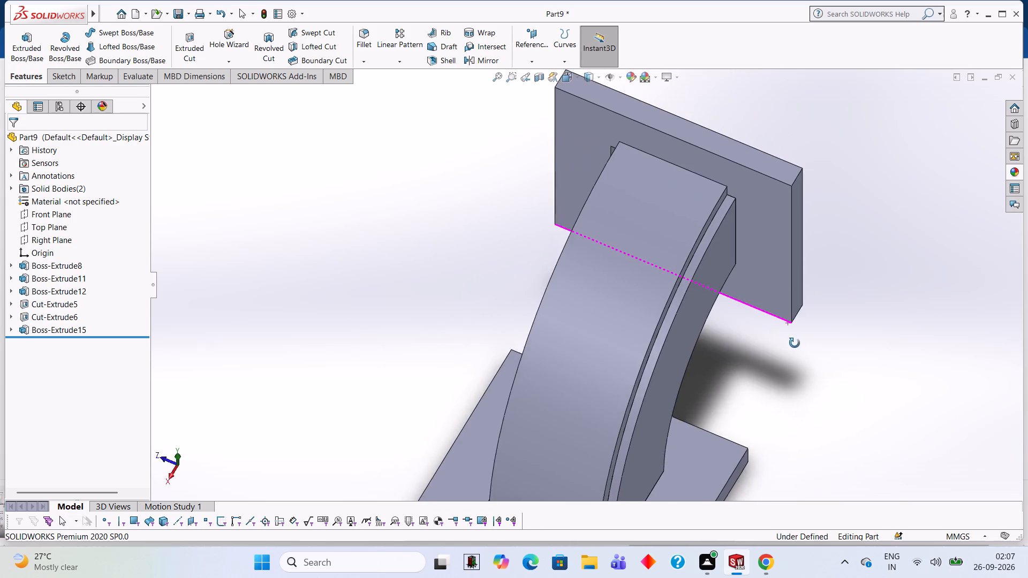
{"action": "middle_click_drag", "start_coordinate": [795, 343], "coordinate": [825, 259]}
{"action": "scroll", "coordinate": [837, 257], "scroll_direction": "up", "scroll_amount": 2}
{"action": "middle_click", "coordinate": [834, 276]}
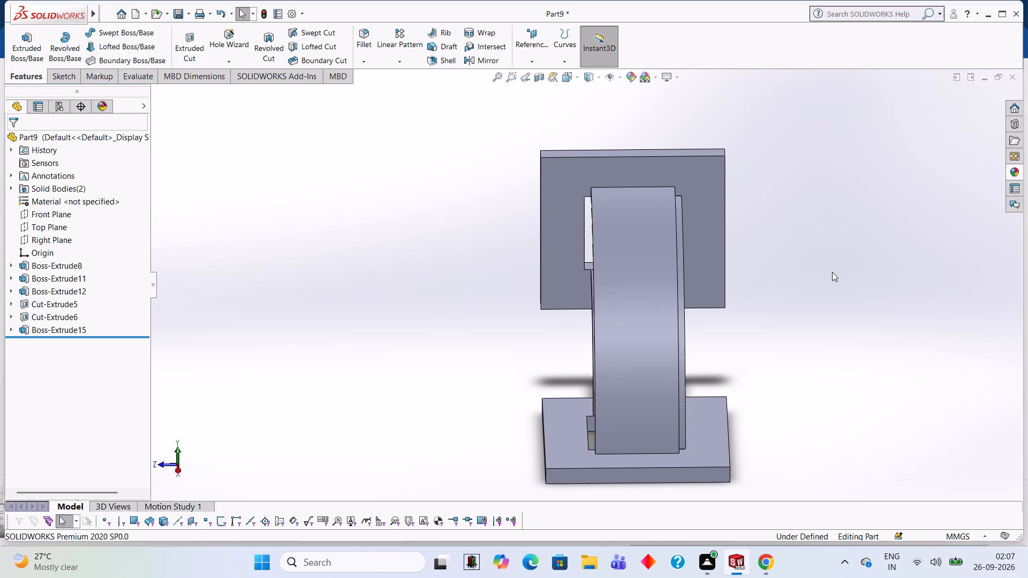
{"action": "scroll", "coordinate": [832, 272], "scroll_direction": "down", "scroll_amount": 1}
{"action": "middle_click_drag", "start_coordinate": [832, 272], "coordinate": [784, 273]}
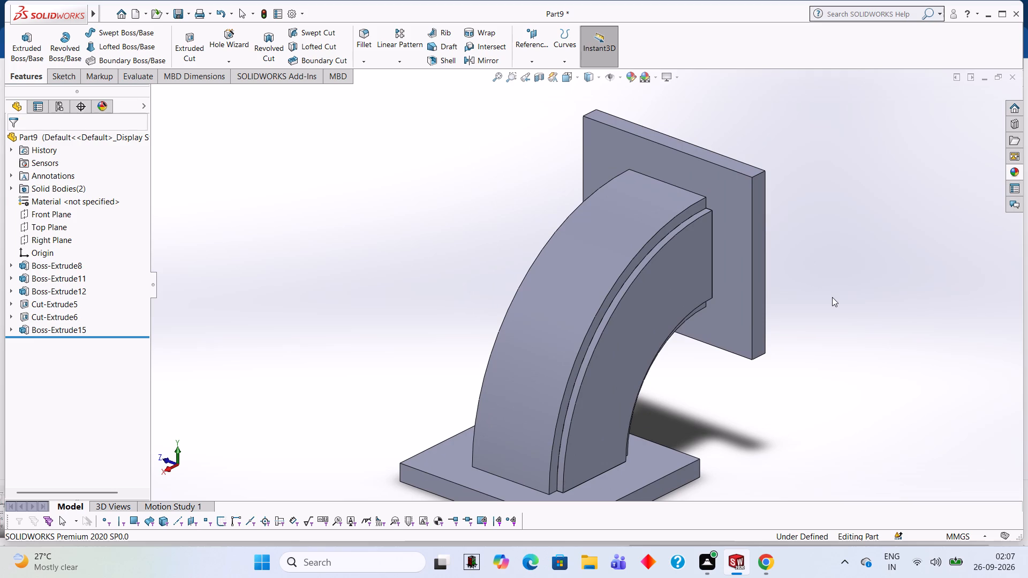
{"action": "key", "text": "ctrl+z"}
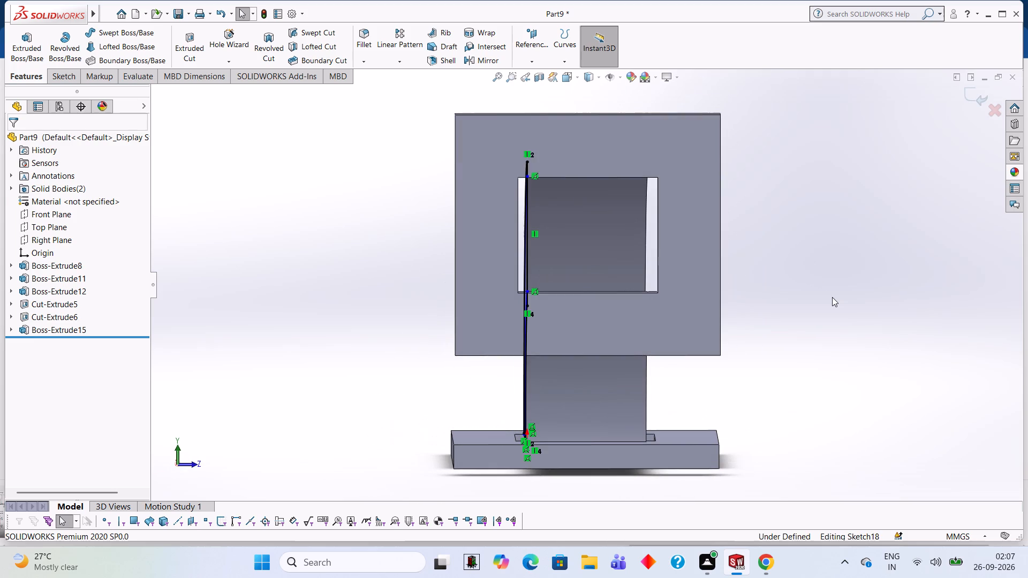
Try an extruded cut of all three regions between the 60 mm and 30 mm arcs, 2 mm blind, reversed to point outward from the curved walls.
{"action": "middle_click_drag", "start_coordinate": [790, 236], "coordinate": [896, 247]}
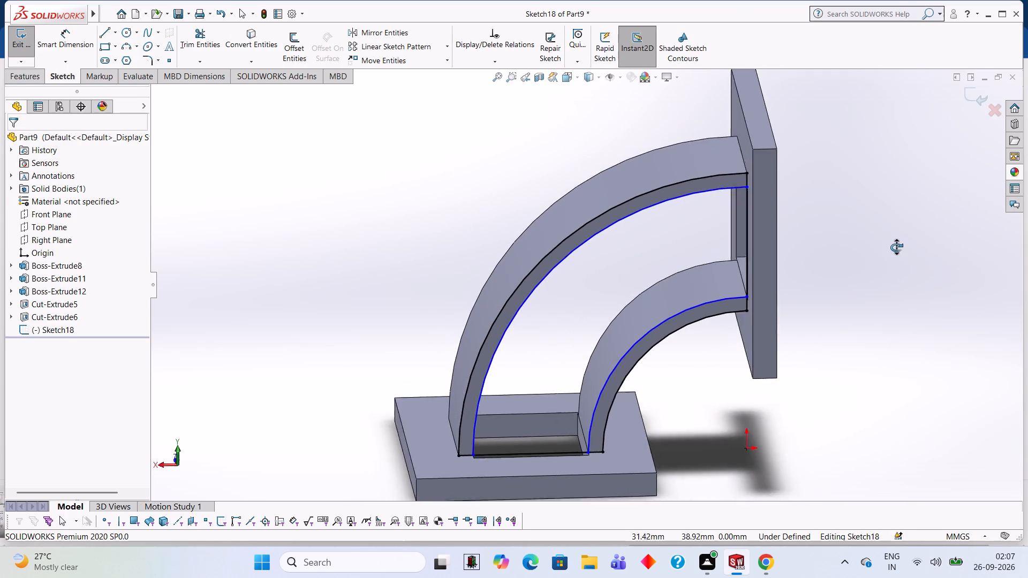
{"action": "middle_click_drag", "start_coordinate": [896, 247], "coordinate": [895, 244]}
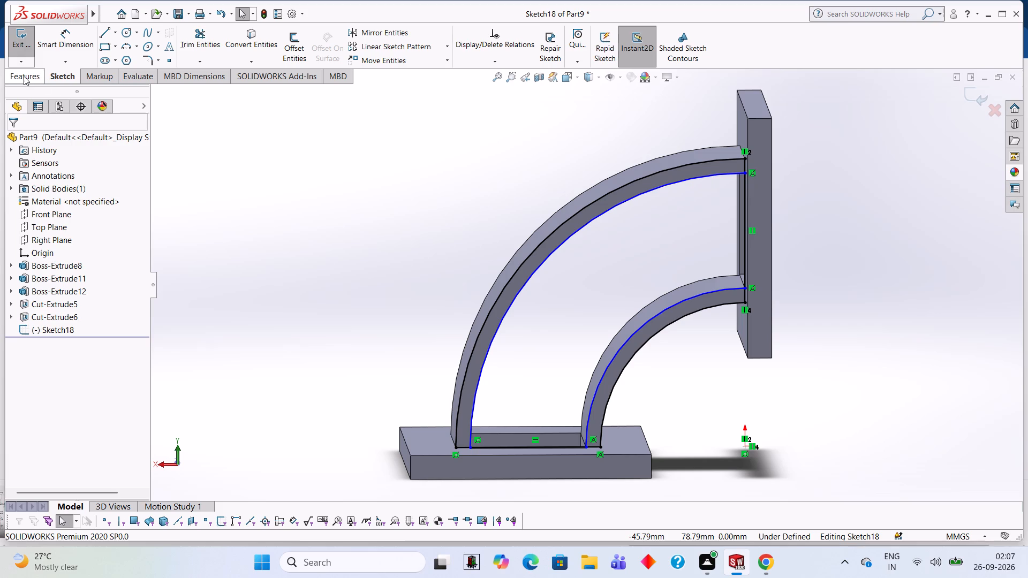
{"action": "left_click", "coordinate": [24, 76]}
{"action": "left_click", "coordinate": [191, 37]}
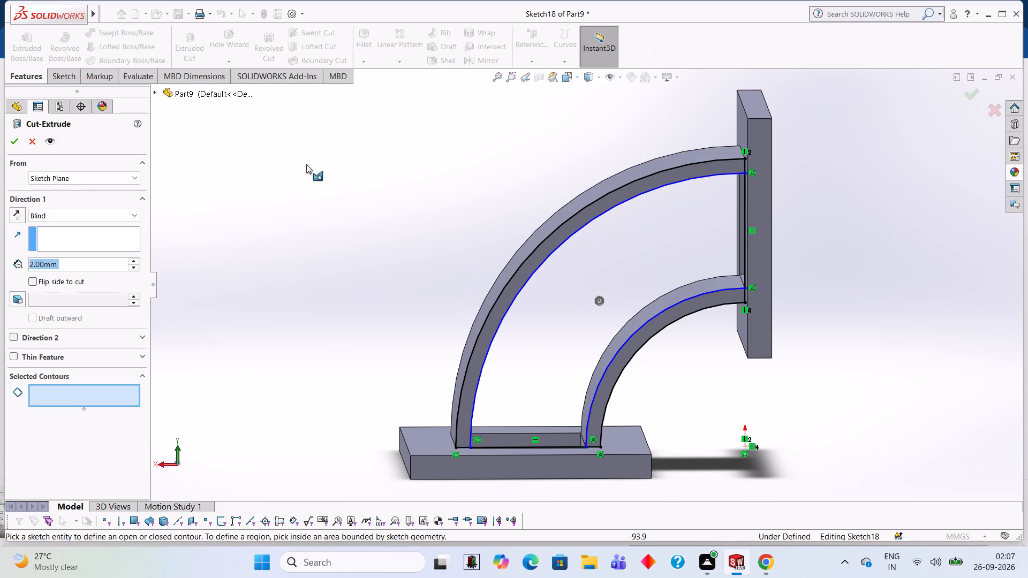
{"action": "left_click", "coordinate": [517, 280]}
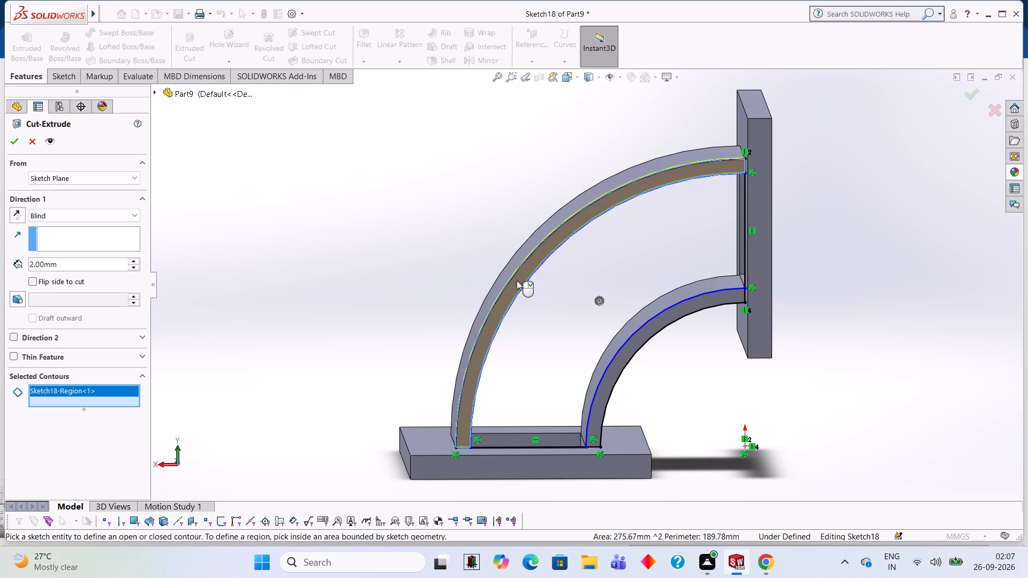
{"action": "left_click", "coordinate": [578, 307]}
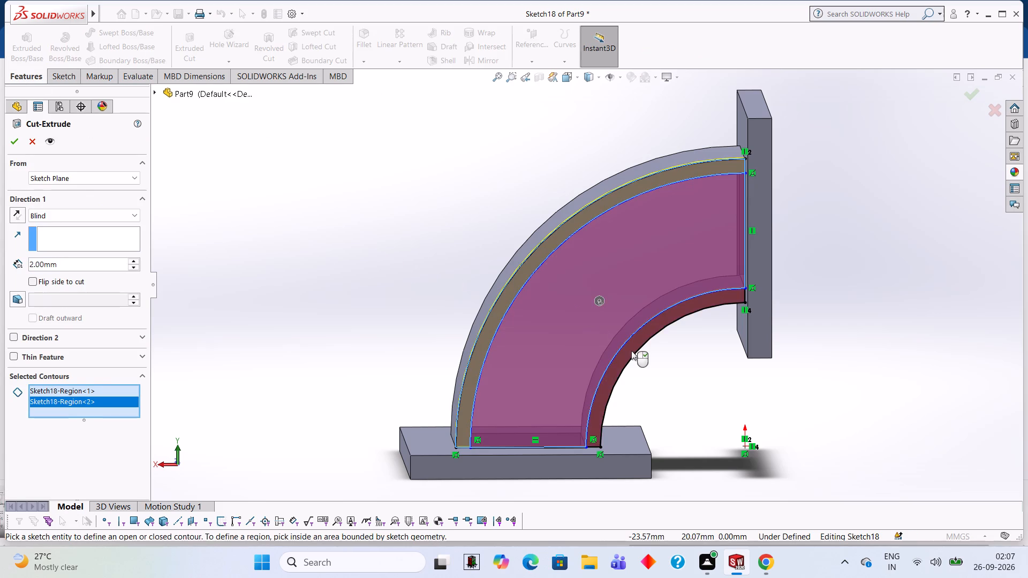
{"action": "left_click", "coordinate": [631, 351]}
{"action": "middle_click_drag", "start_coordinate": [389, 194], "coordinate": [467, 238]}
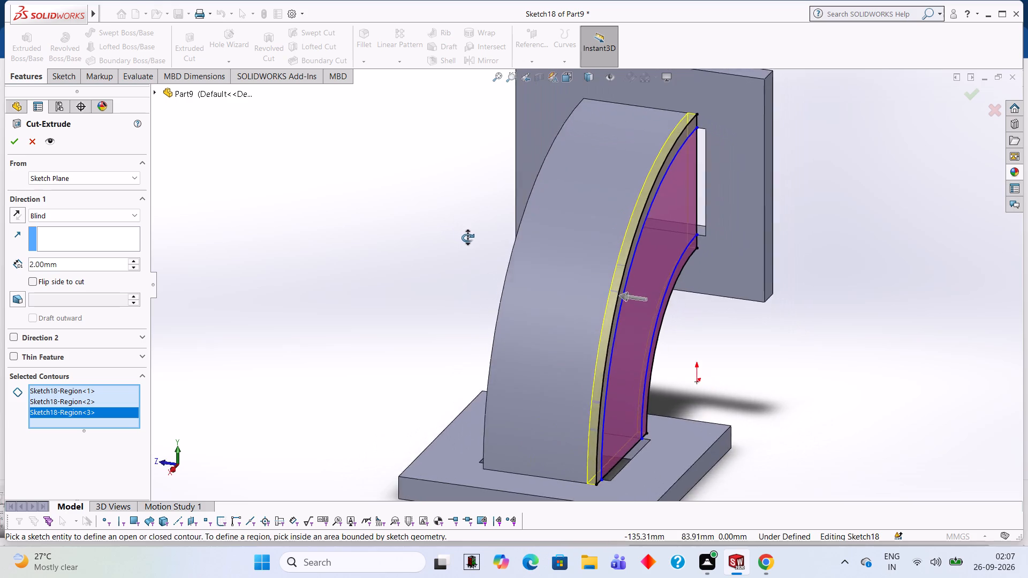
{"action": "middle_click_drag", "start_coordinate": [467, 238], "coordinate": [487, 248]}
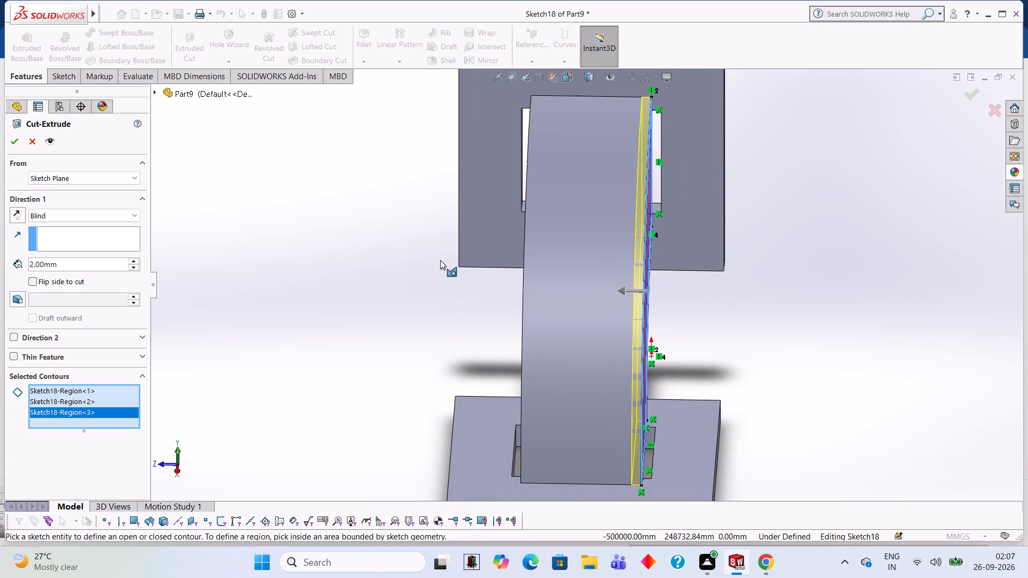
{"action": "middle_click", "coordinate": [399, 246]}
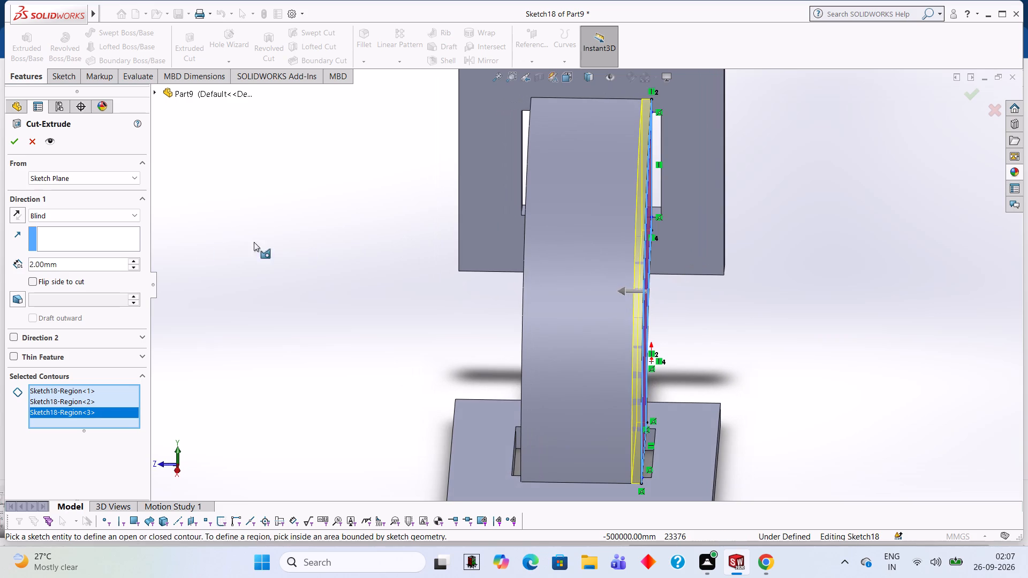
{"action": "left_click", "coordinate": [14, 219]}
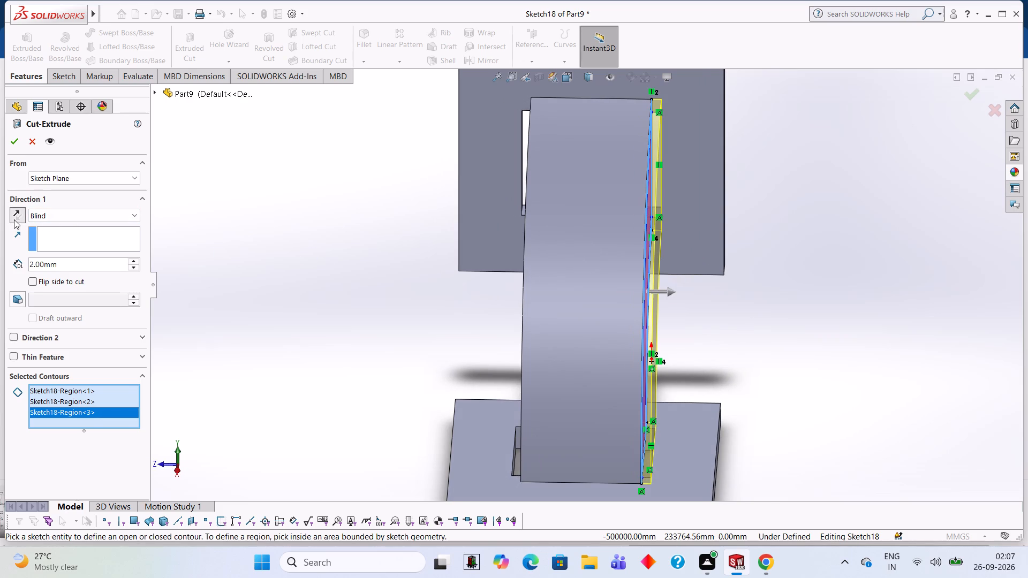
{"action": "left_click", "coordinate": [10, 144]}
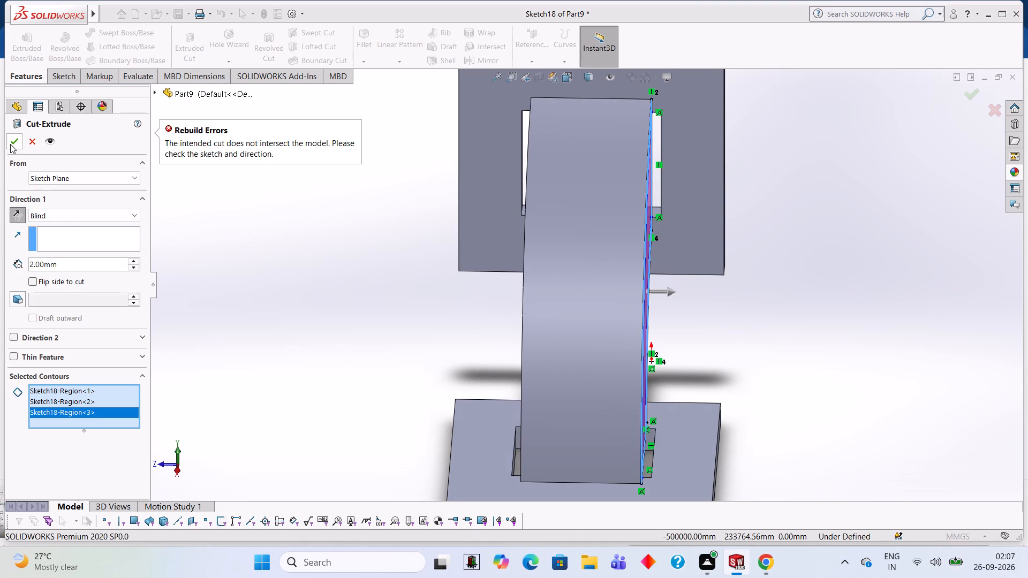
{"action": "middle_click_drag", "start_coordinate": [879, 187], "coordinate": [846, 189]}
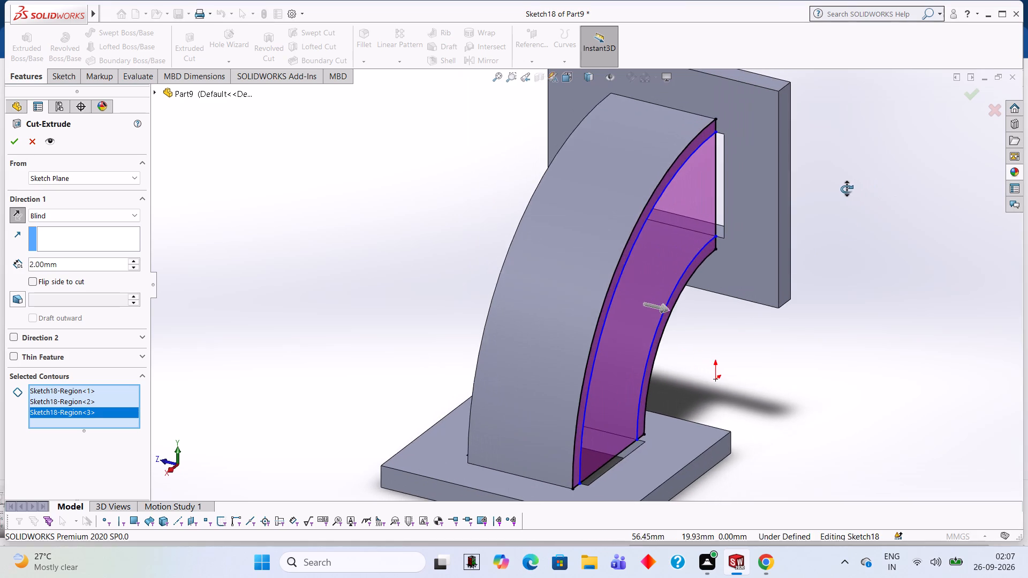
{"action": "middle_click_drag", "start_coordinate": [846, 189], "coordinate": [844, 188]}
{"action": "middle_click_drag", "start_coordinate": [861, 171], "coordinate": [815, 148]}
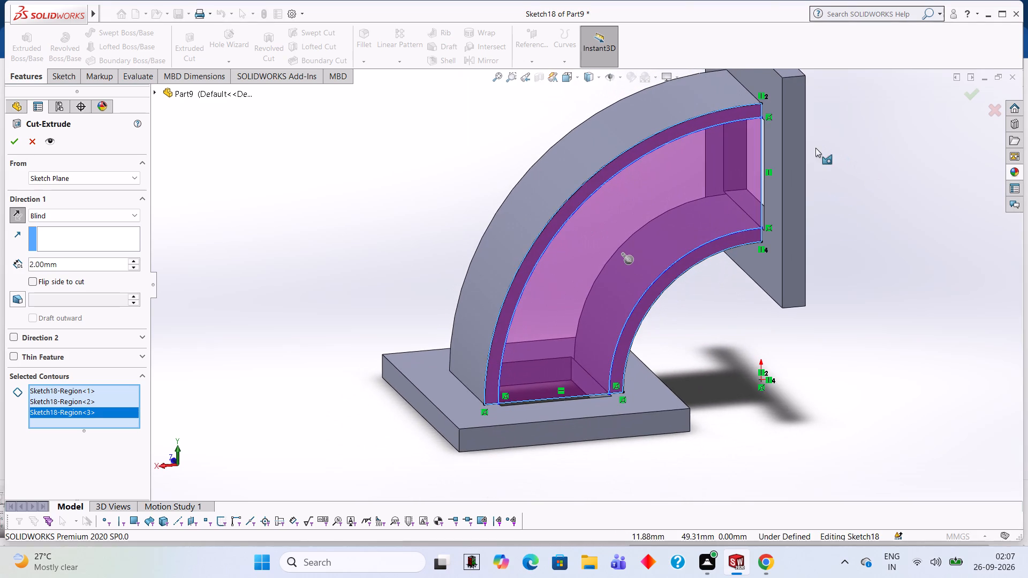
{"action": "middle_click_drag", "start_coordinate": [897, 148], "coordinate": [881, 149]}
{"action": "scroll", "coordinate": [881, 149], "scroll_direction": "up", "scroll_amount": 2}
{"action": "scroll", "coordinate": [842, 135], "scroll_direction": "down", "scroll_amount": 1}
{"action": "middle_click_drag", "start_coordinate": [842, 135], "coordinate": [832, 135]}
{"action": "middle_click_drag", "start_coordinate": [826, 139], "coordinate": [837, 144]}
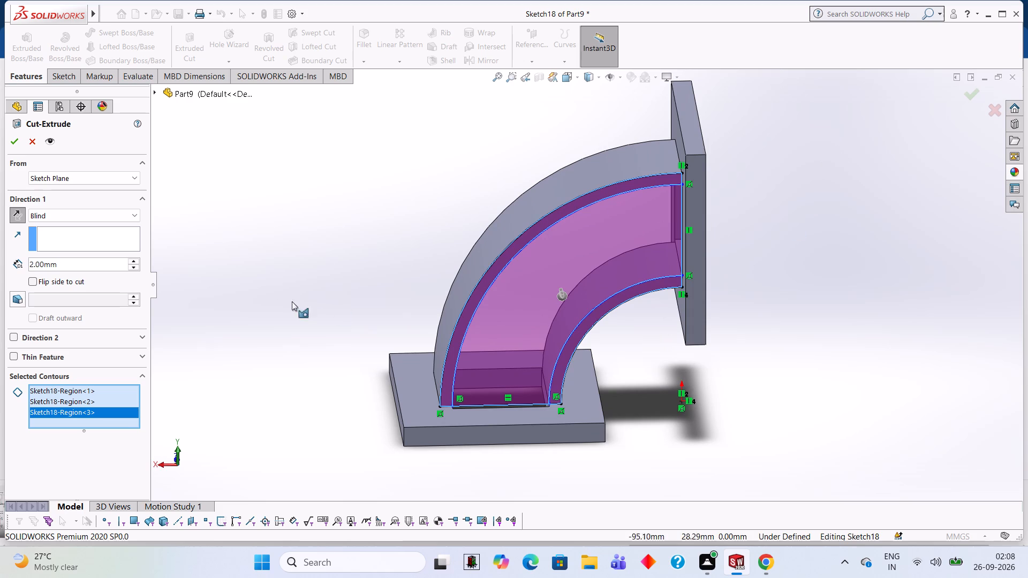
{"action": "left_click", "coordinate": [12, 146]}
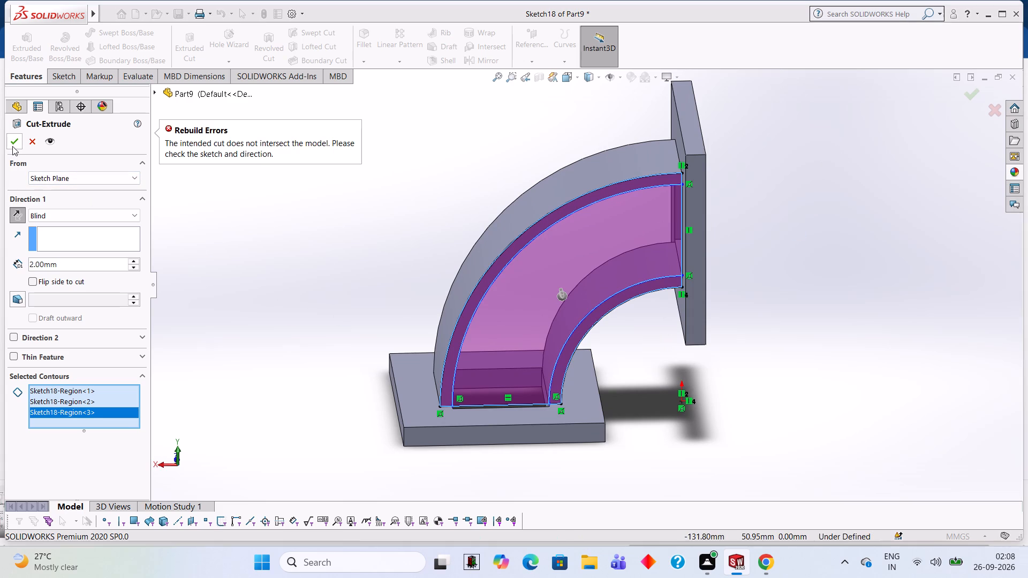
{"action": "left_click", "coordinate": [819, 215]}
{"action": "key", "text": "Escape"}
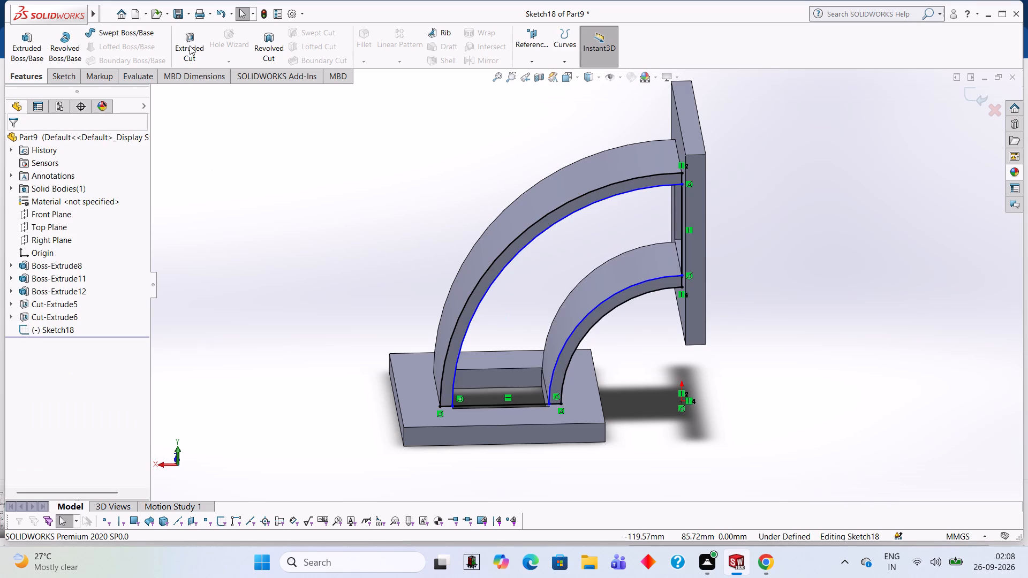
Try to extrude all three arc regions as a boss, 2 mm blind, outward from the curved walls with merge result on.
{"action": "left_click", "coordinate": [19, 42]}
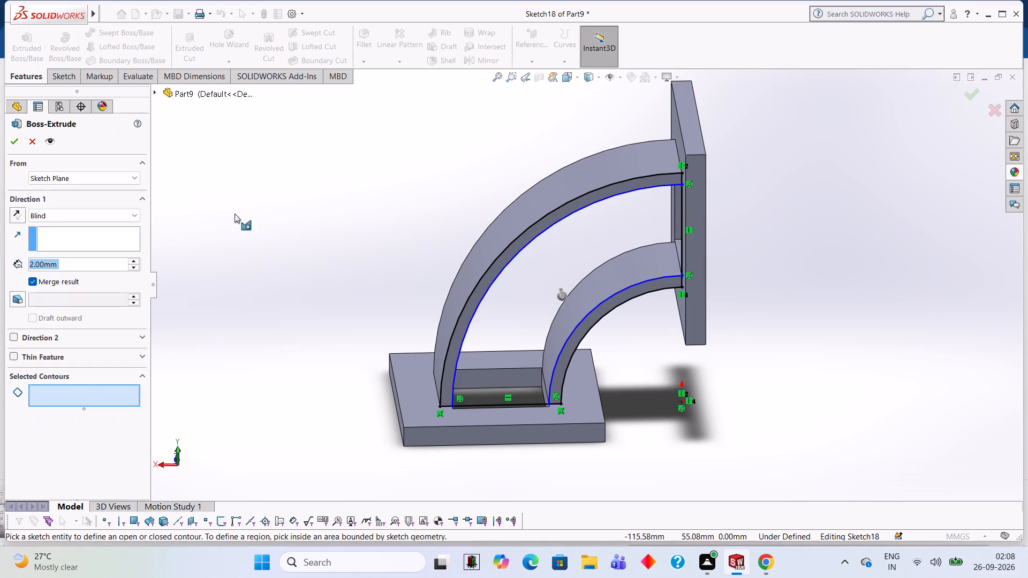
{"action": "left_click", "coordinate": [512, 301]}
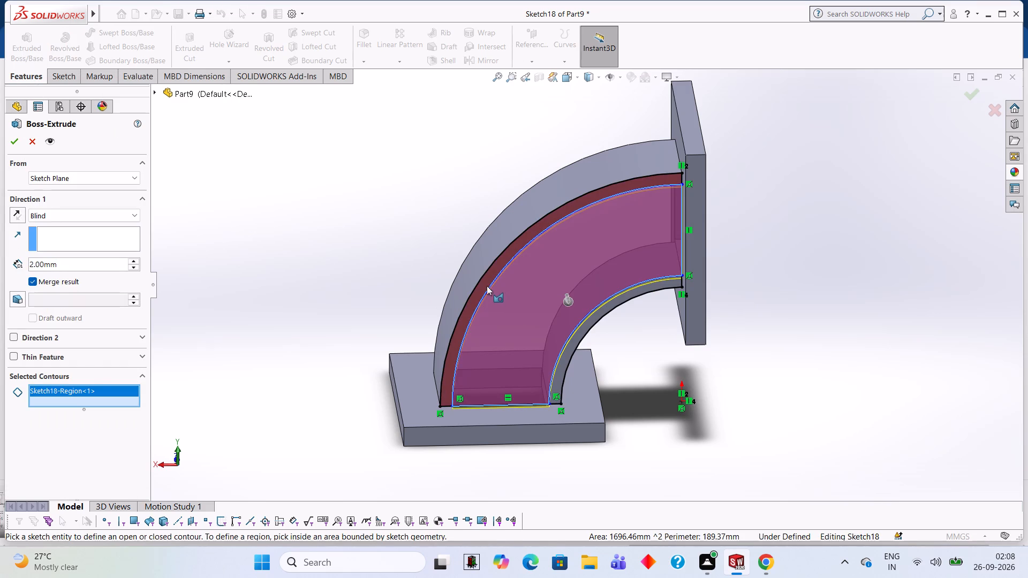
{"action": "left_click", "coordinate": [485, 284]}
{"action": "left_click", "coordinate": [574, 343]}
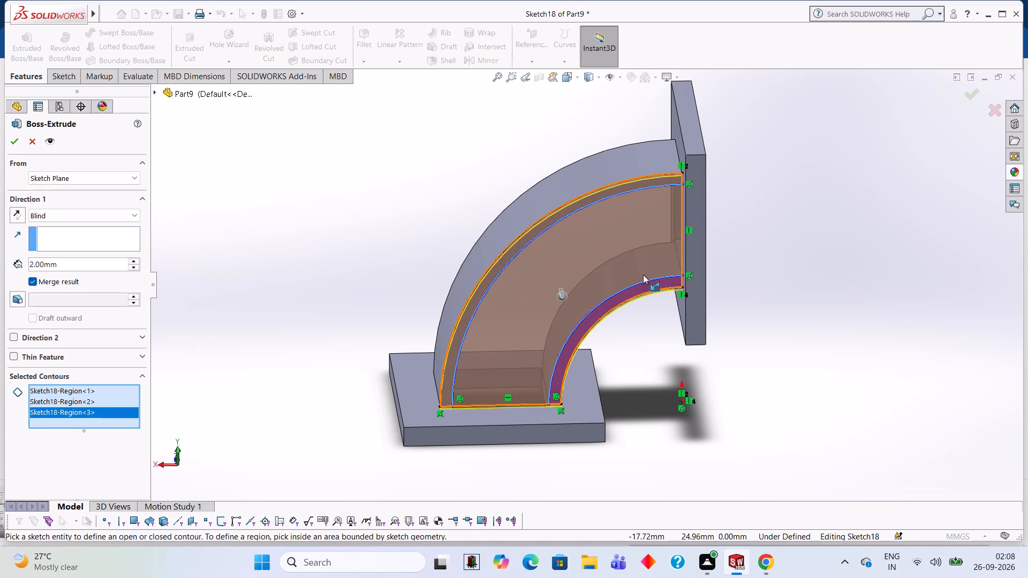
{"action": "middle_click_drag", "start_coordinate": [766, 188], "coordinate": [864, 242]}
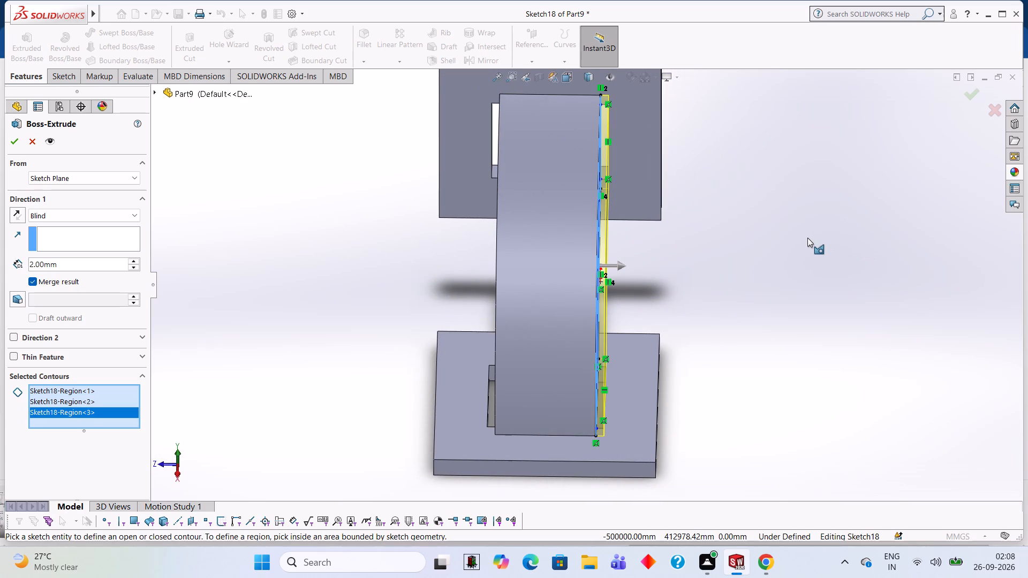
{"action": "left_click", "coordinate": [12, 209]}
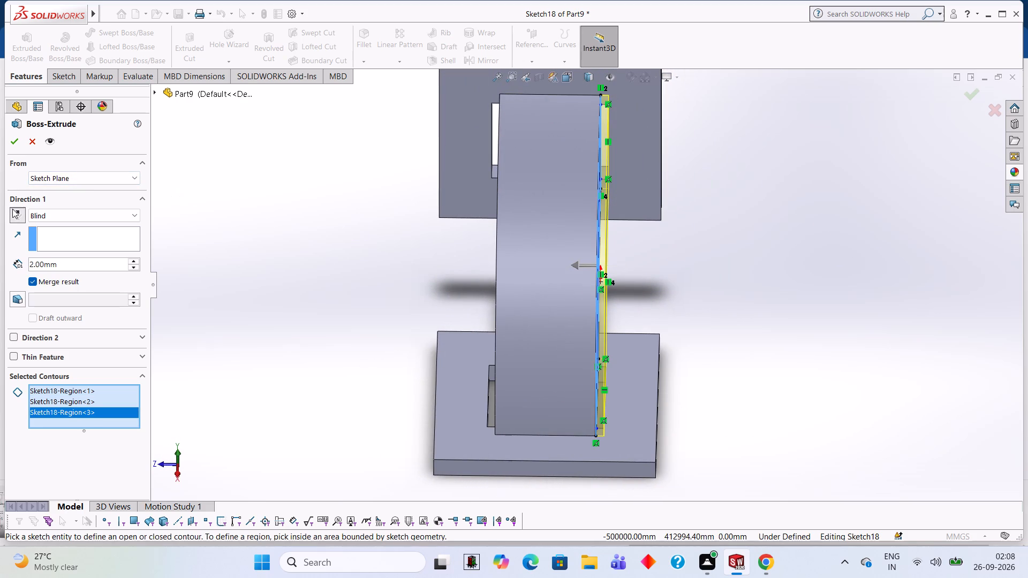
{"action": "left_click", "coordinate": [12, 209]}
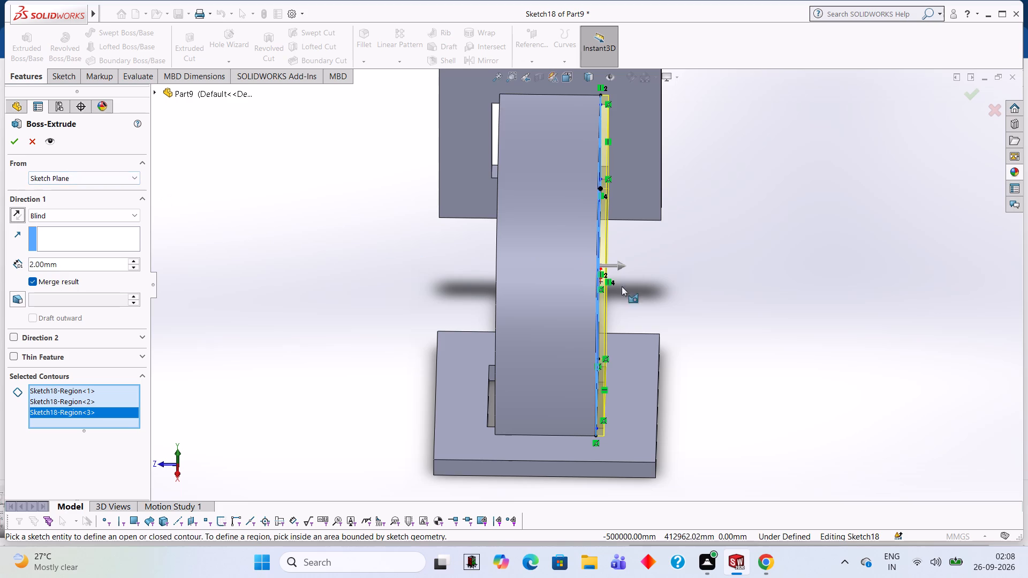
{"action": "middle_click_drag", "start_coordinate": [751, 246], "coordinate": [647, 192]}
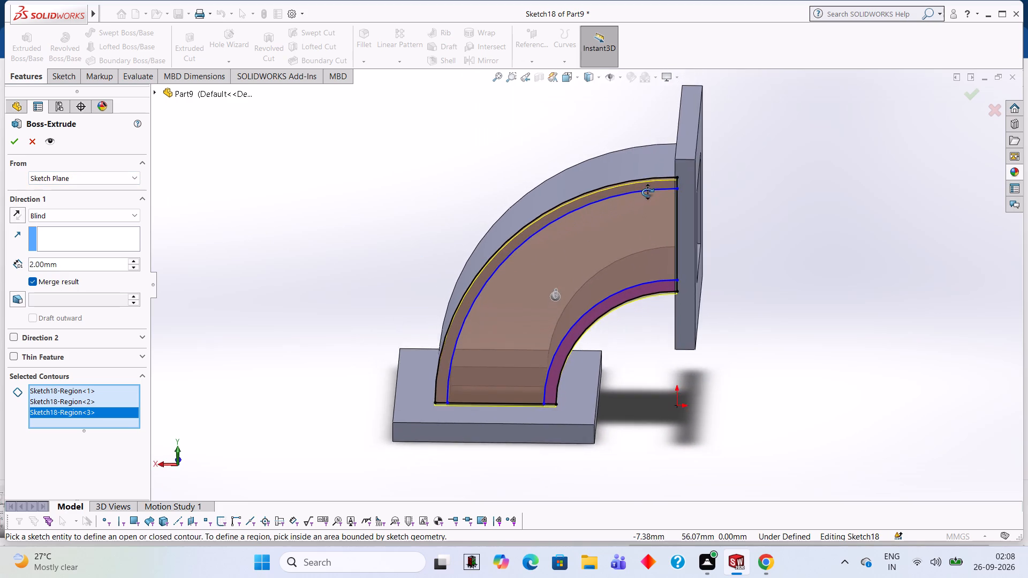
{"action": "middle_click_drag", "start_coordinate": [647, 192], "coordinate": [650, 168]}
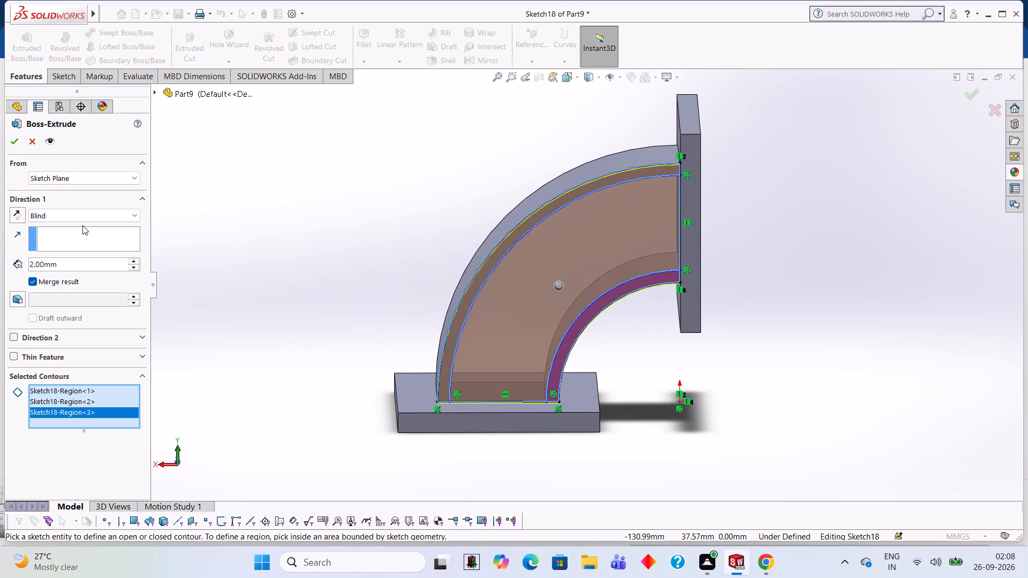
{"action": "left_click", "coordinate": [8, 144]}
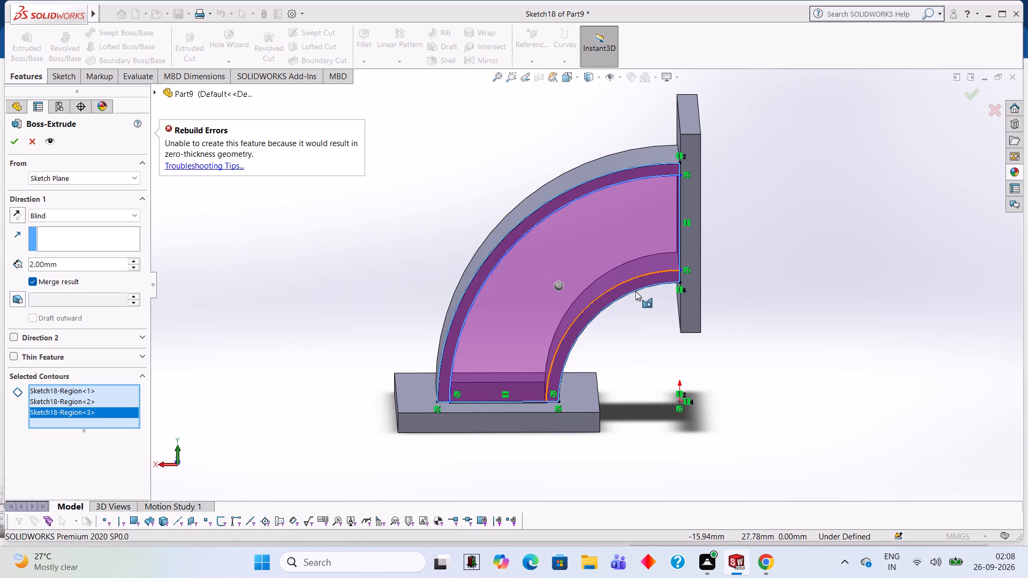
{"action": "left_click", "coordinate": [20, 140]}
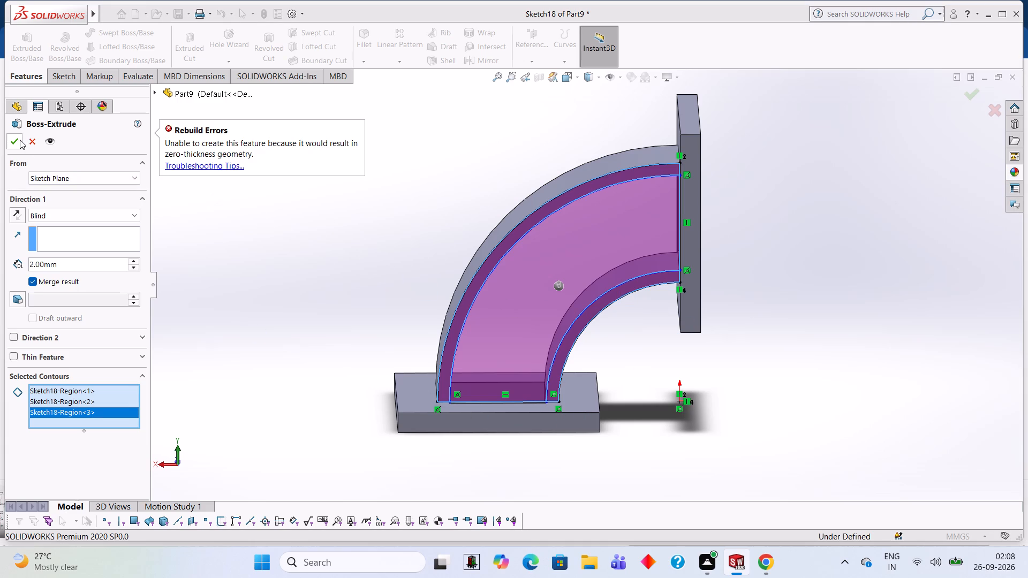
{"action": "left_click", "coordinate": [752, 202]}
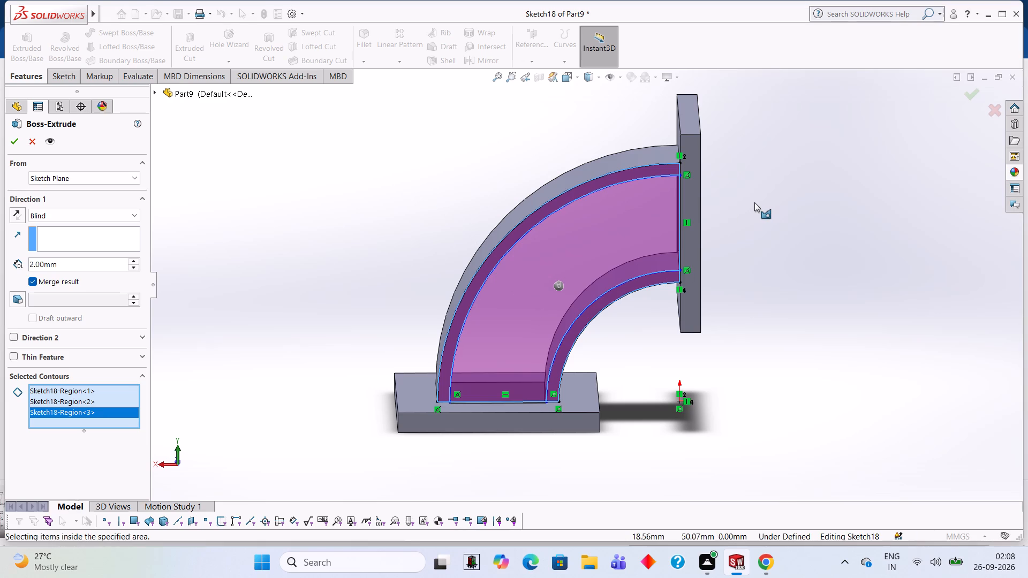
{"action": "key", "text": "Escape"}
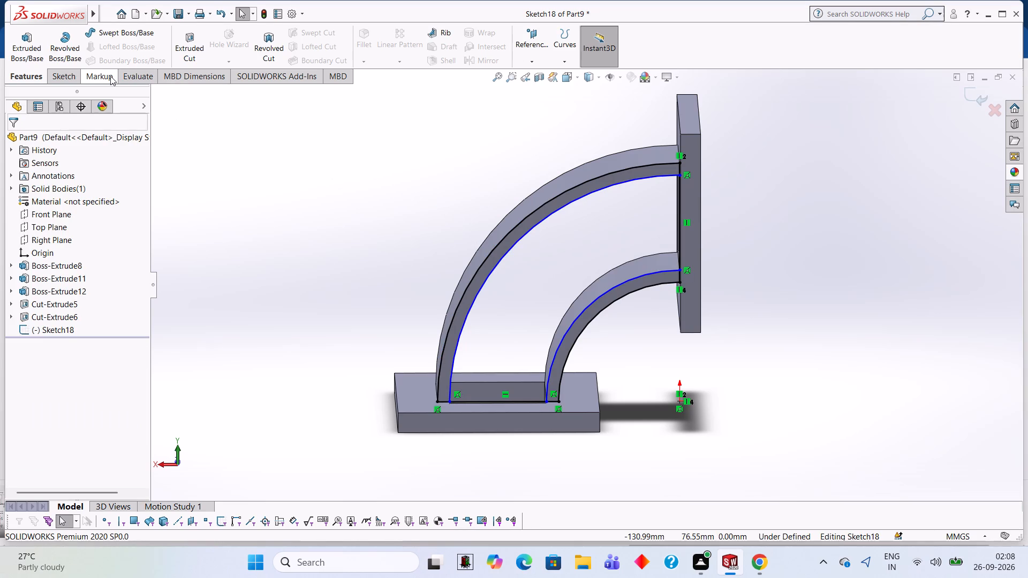
Extrude only the middle region between the 57 mm and 33 mm arcs 2 mm blind, outward from the curved walls, with merge result on.
{"action": "left_click", "coordinate": [31, 46]}
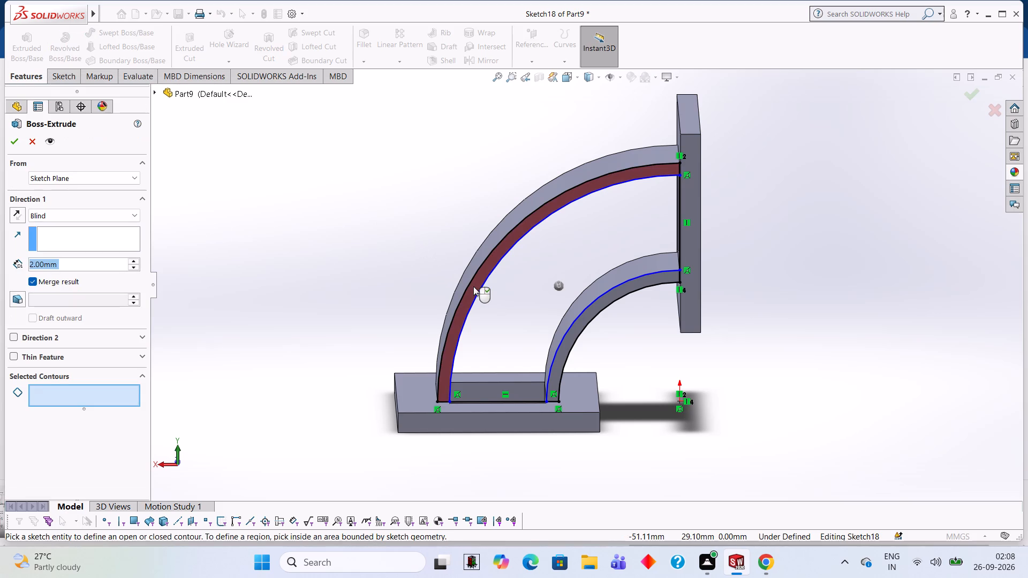
{"action": "left_click", "coordinate": [532, 311]}
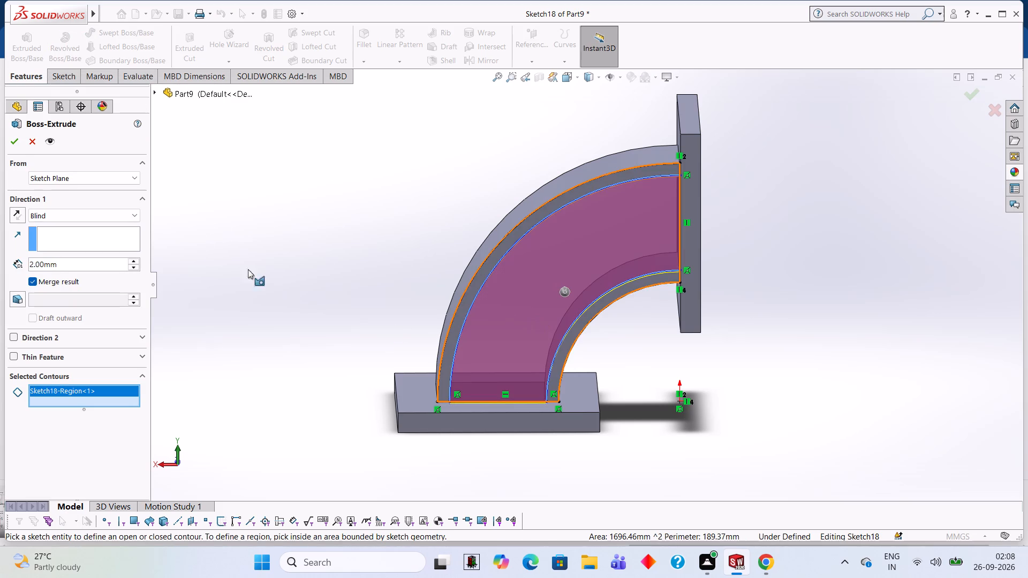
{"action": "left_click", "coordinate": [18, 139]}
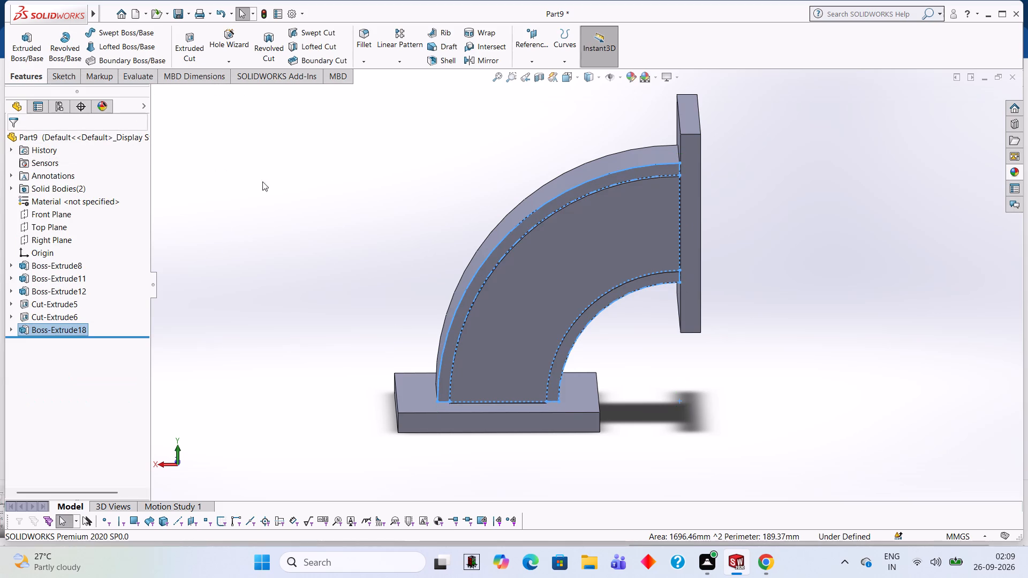
{"action": "left_click", "coordinate": [330, 220]}
{"action": "middle_click_drag", "start_coordinate": [330, 220], "coordinate": [405, 258]}
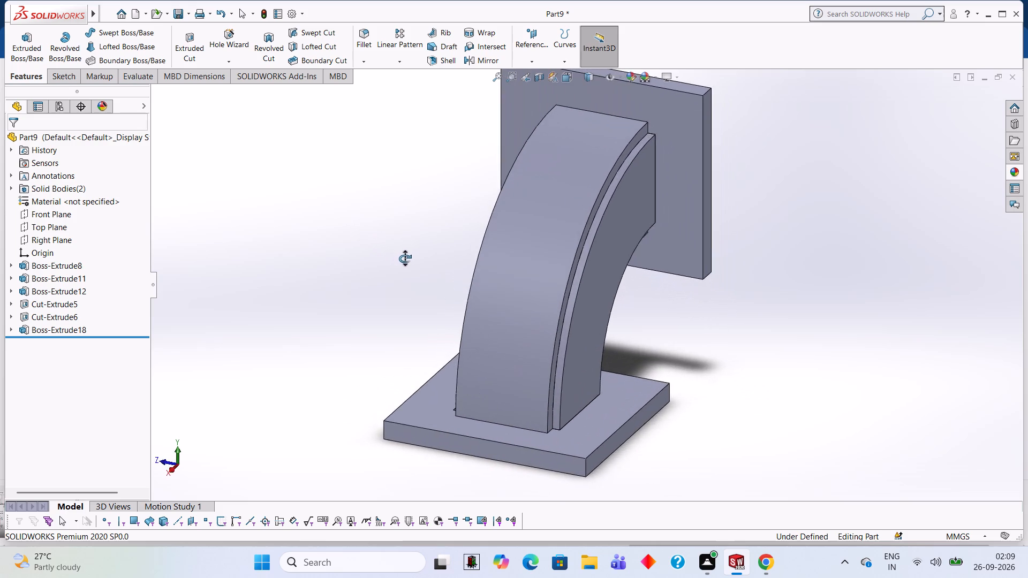
Examine the extruded curved side wall and how it meets both flanges and the flange openings from all around.
{"action": "middle_click_drag", "start_coordinate": [405, 258], "coordinate": [554, 278]}
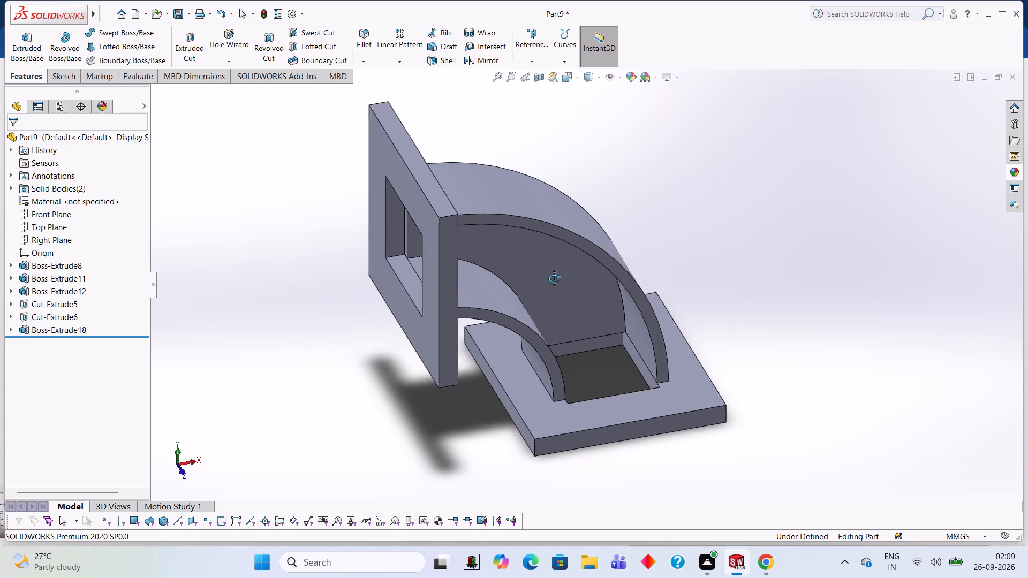
{"action": "middle_click_drag", "start_coordinate": [554, 278], "coordinate": [511, 216]}
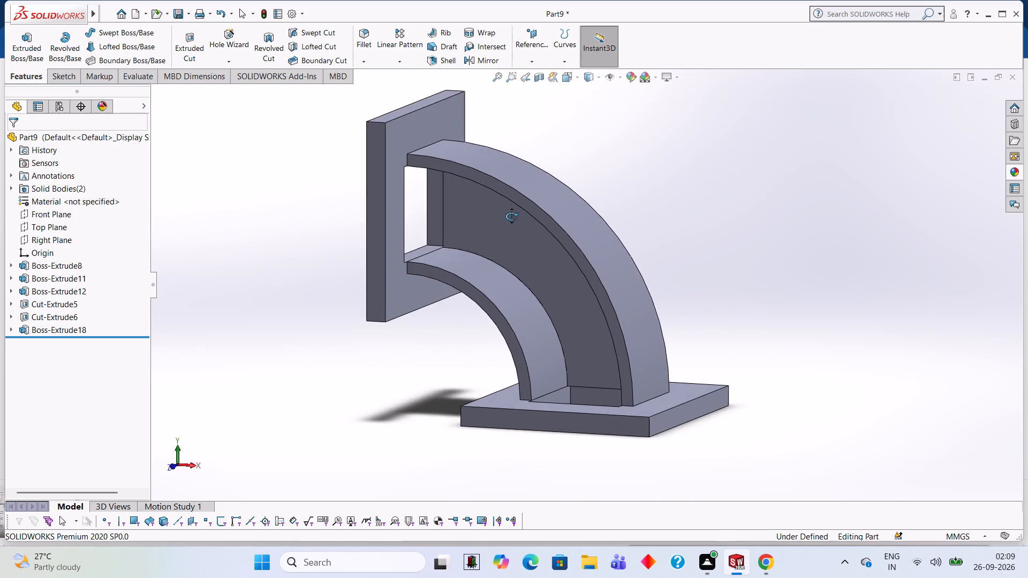
{"action": "middle_click_drag", "start_coordinate": [511, 216], "coordinate": [384, 230]}
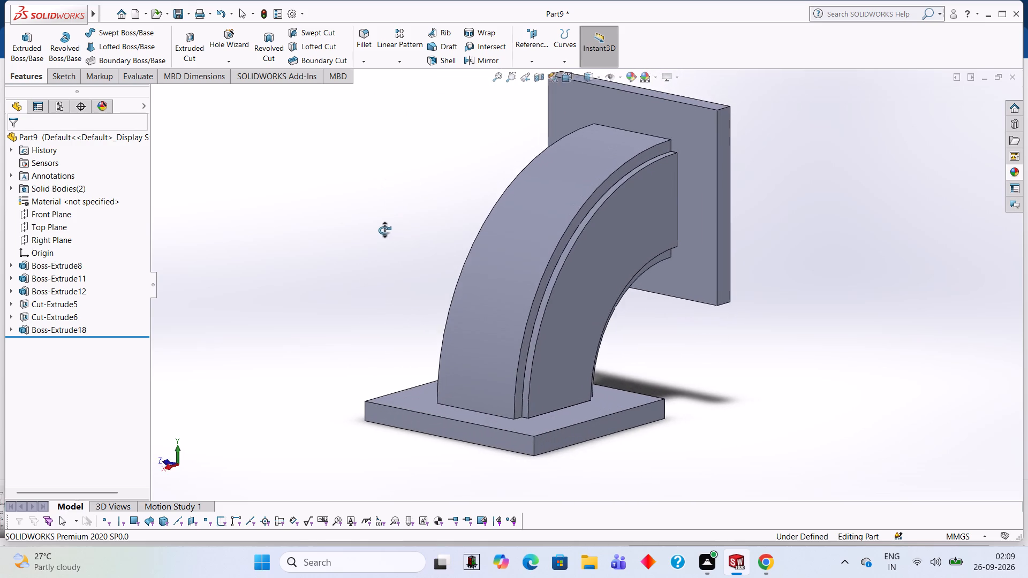
{"action": "middle_click_drag", "start_coordinate": [384, 230], "coordinate": [375, 227]}
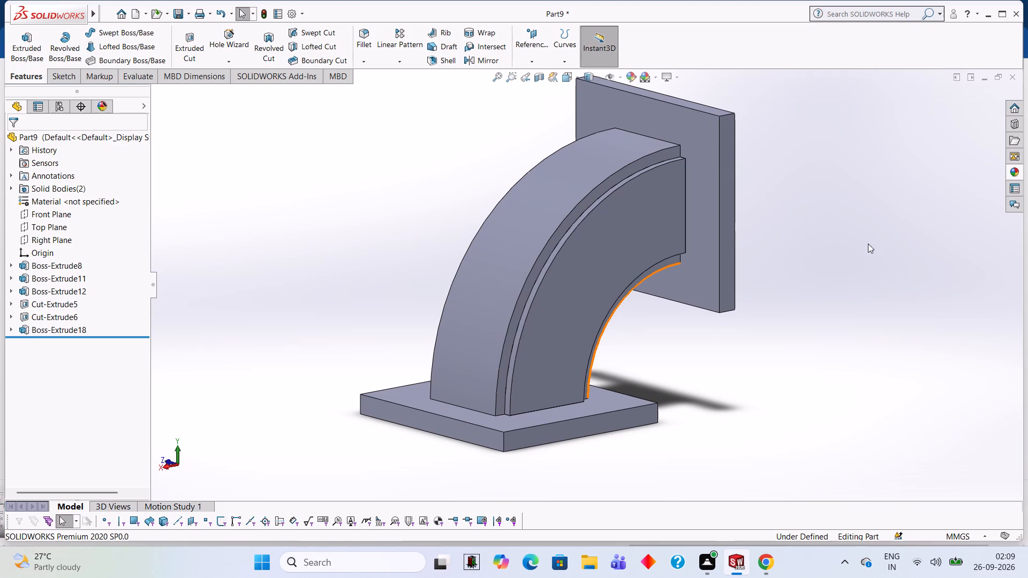
{"action": "middle_click_drag", "start_coordinate": [842, 246], "coordinate": [696, 275]}
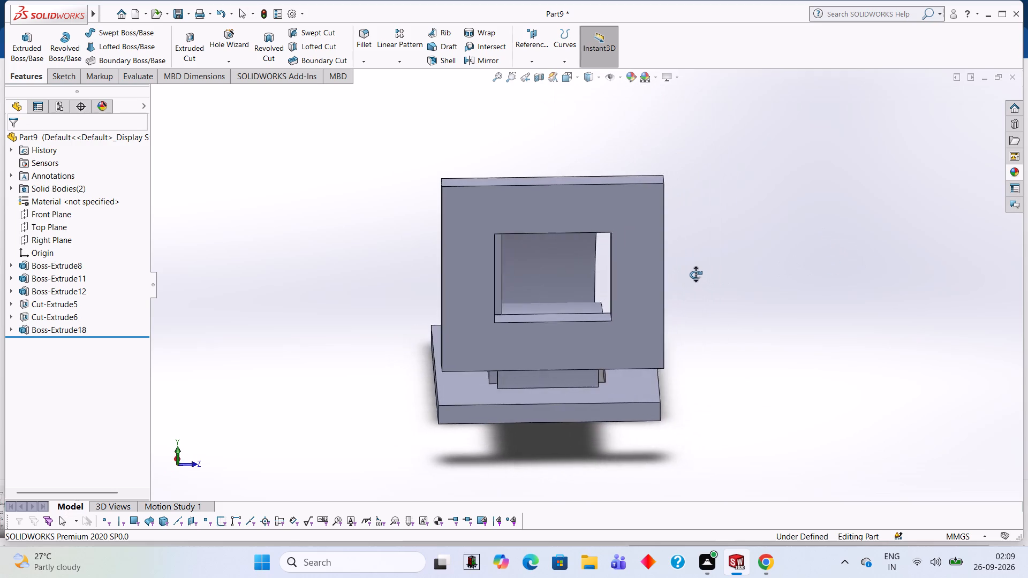
{"action": "middle_click_drag", "start_coordinate": [696, 275], "coordinate": [696, 238]}
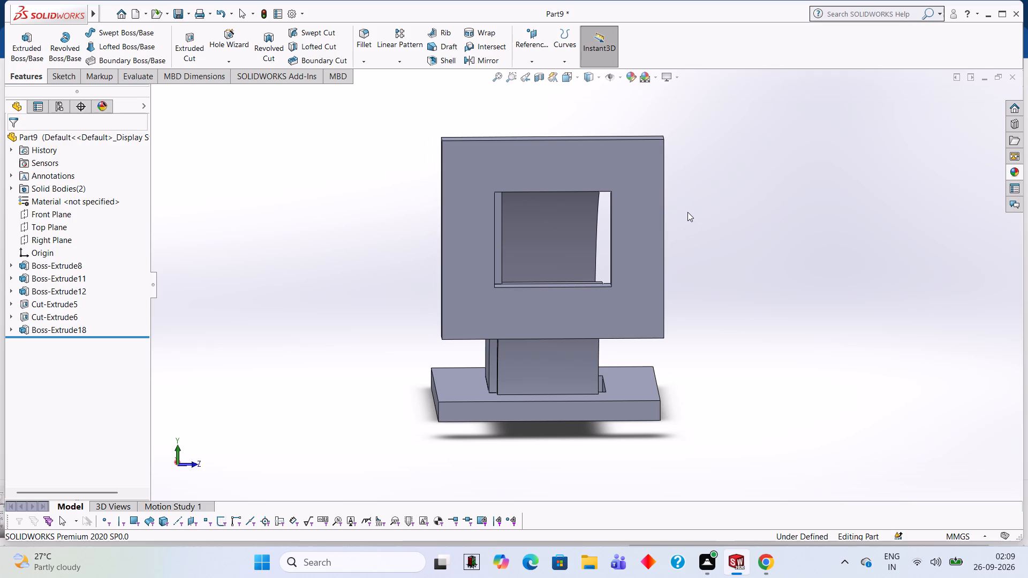
{"action": "middle_click_drag", "start_coordinate": [687, 212], "coordinate": [750, 256]}
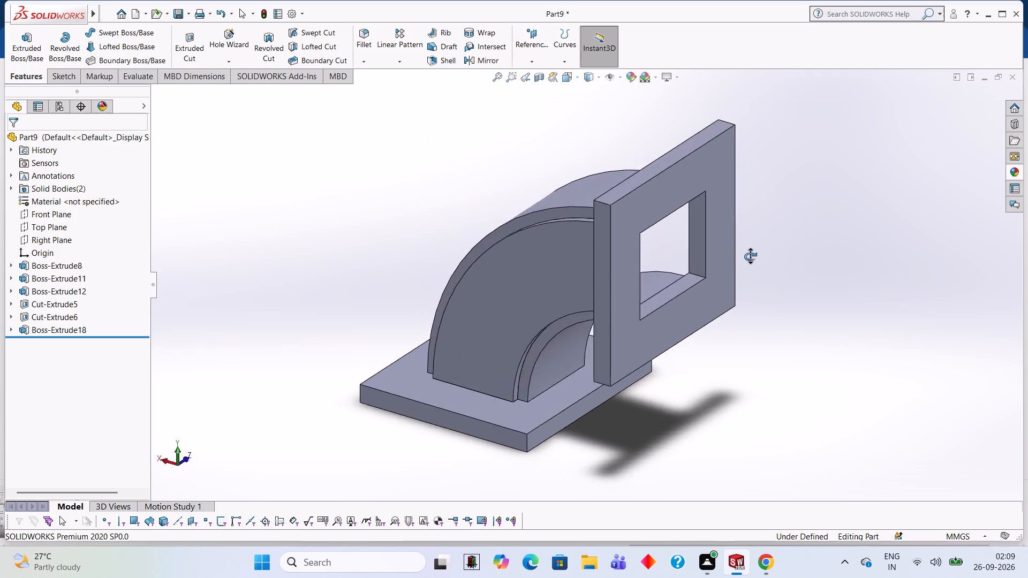
{"action": "middle_click_drag", "start_coordinate": [750, 256], "coordinate": [874, 326]}
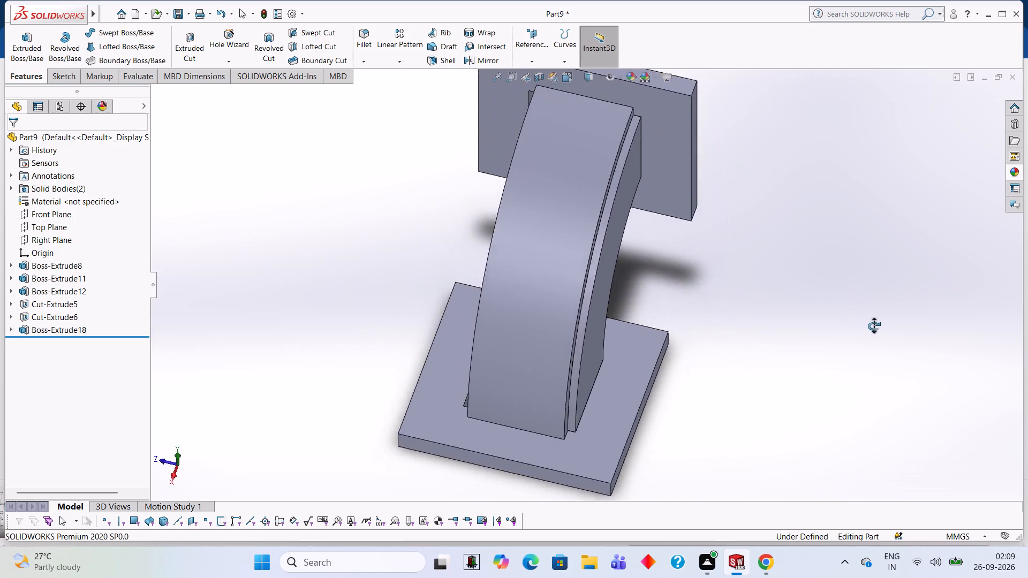
{"action": "middle_click_drag", "start_coordinate": [874, 326], "coordinate": [873, 298]}
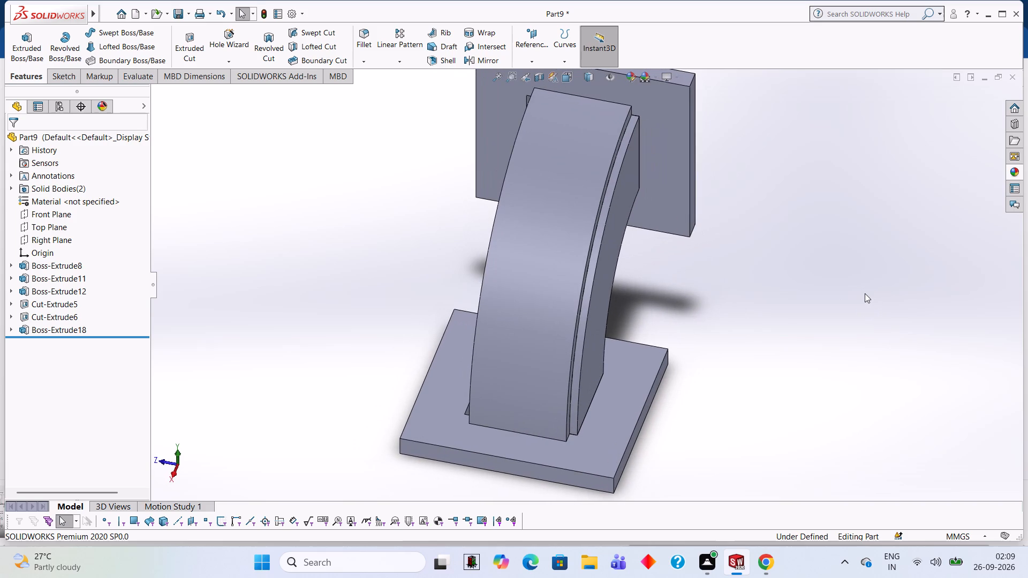
Undo the outward 2 mm extrusion of the middle region, returning to editing its arc sketch.
{"action": "key", "text": "ctrl+z"}
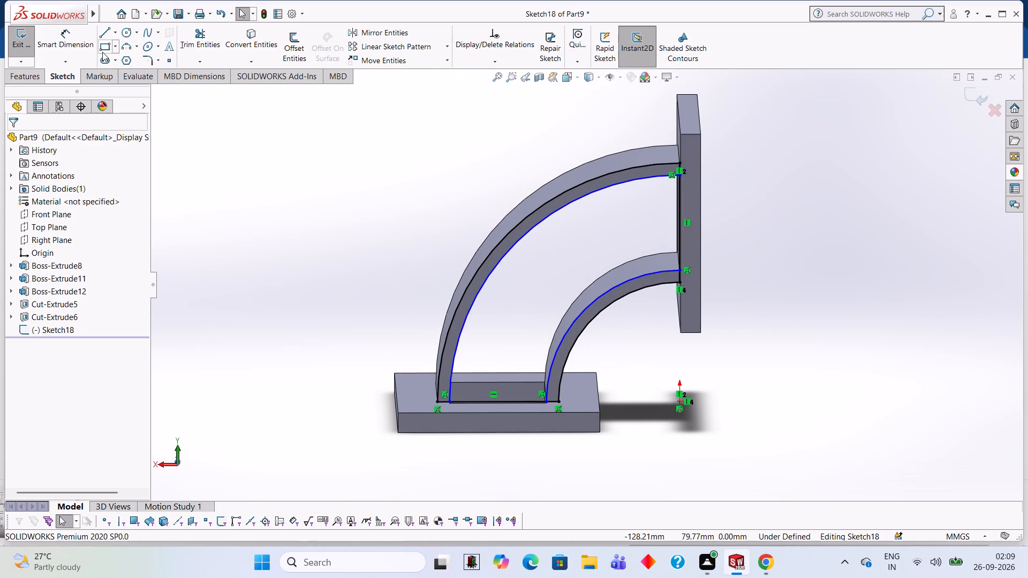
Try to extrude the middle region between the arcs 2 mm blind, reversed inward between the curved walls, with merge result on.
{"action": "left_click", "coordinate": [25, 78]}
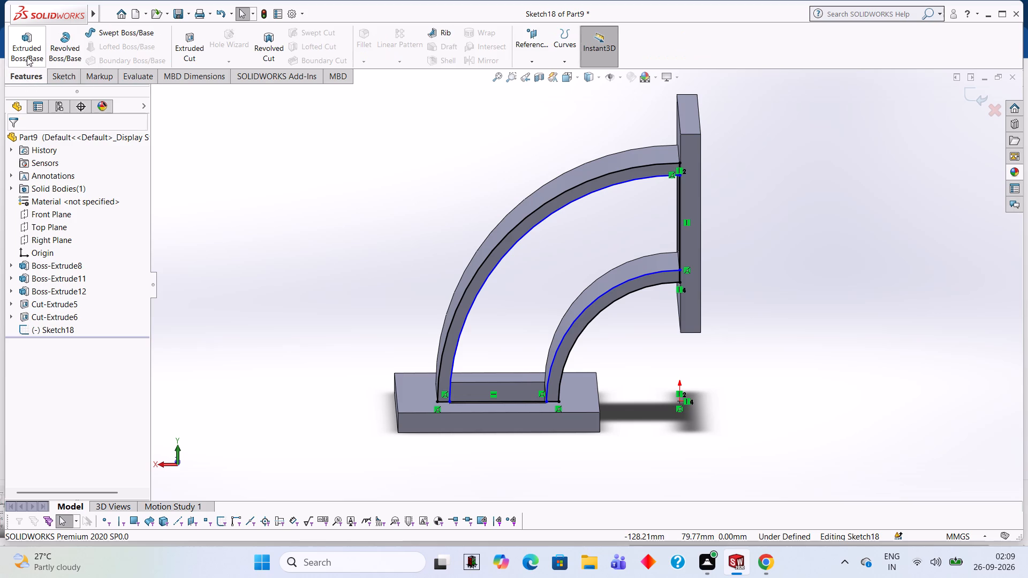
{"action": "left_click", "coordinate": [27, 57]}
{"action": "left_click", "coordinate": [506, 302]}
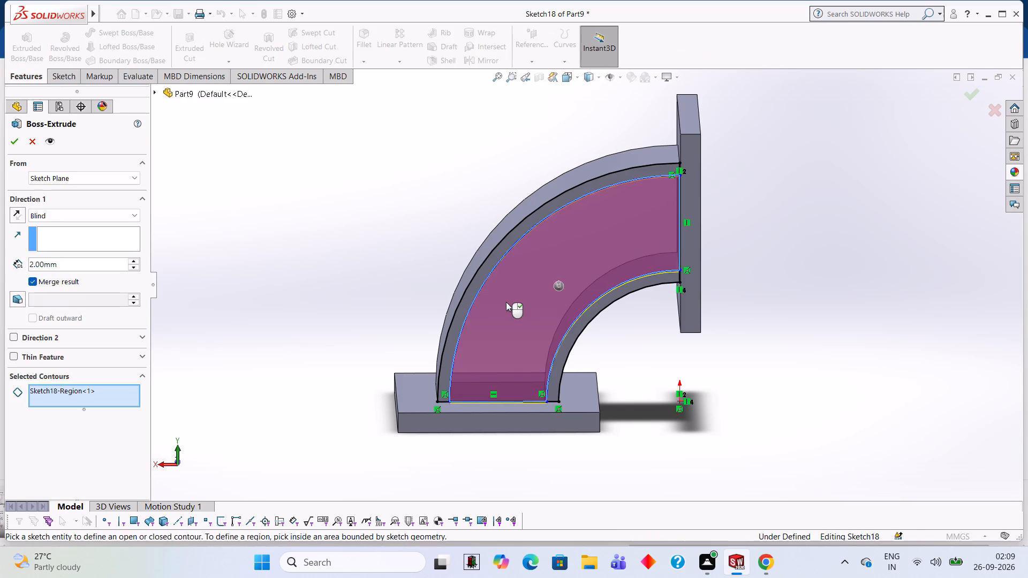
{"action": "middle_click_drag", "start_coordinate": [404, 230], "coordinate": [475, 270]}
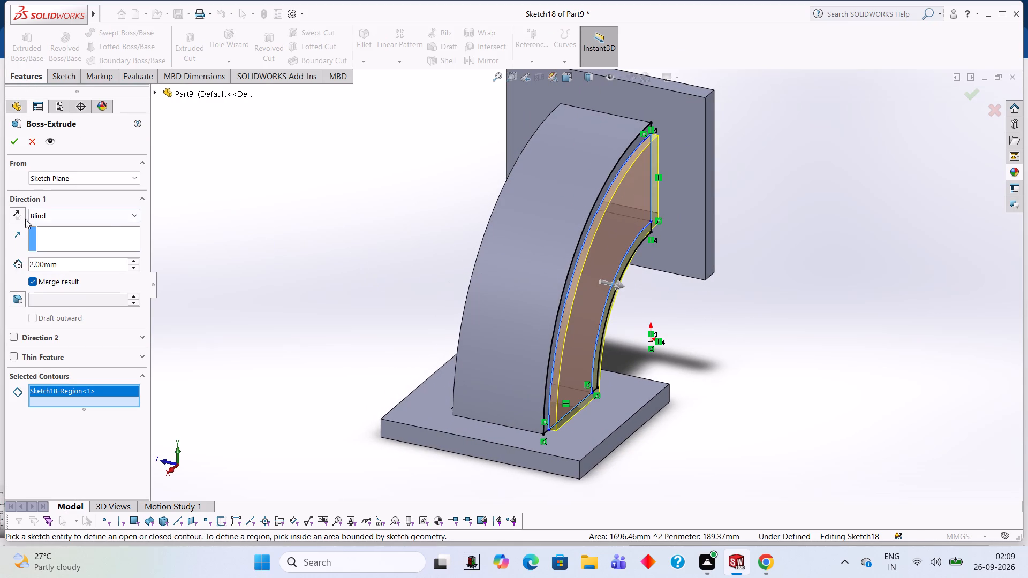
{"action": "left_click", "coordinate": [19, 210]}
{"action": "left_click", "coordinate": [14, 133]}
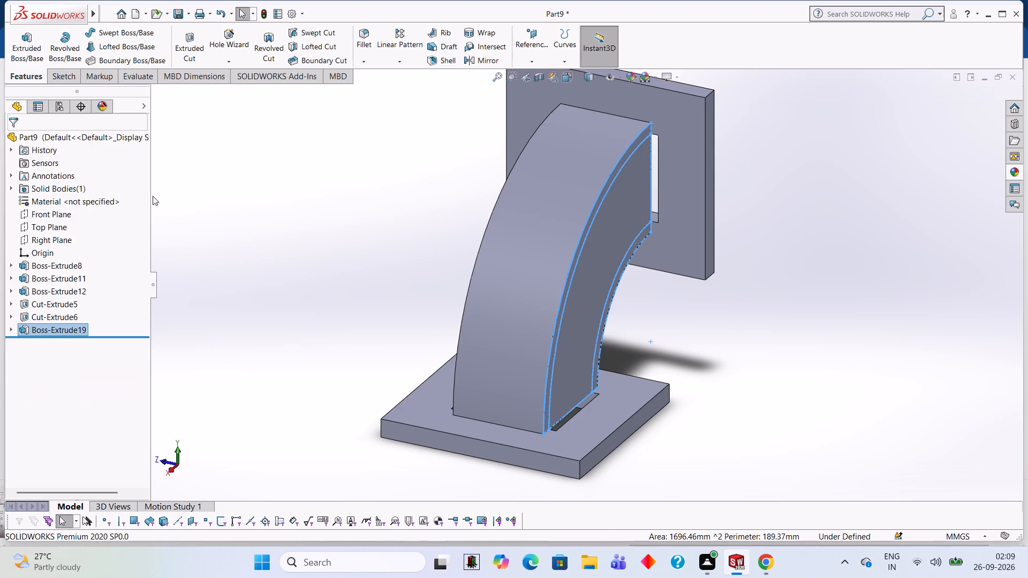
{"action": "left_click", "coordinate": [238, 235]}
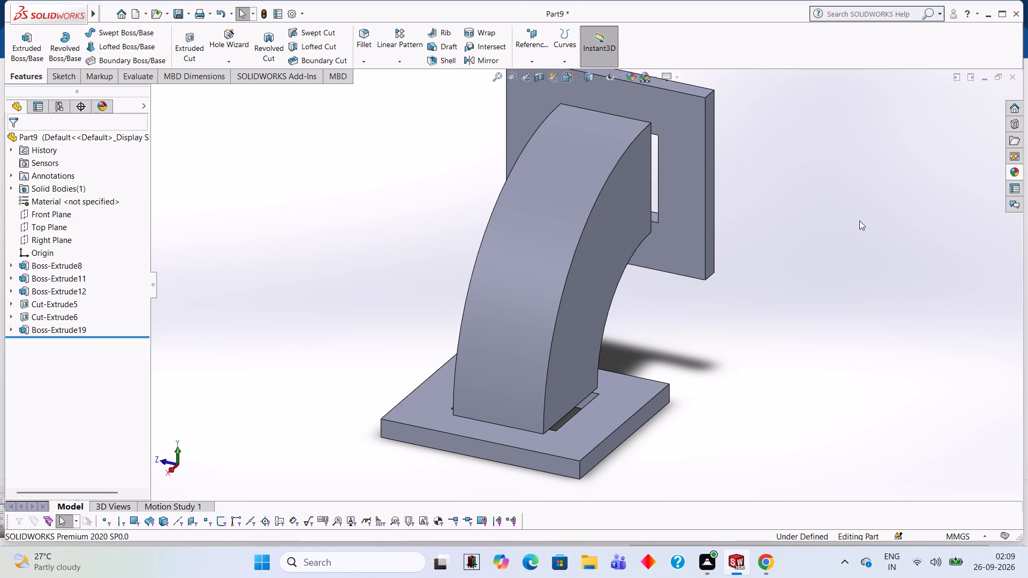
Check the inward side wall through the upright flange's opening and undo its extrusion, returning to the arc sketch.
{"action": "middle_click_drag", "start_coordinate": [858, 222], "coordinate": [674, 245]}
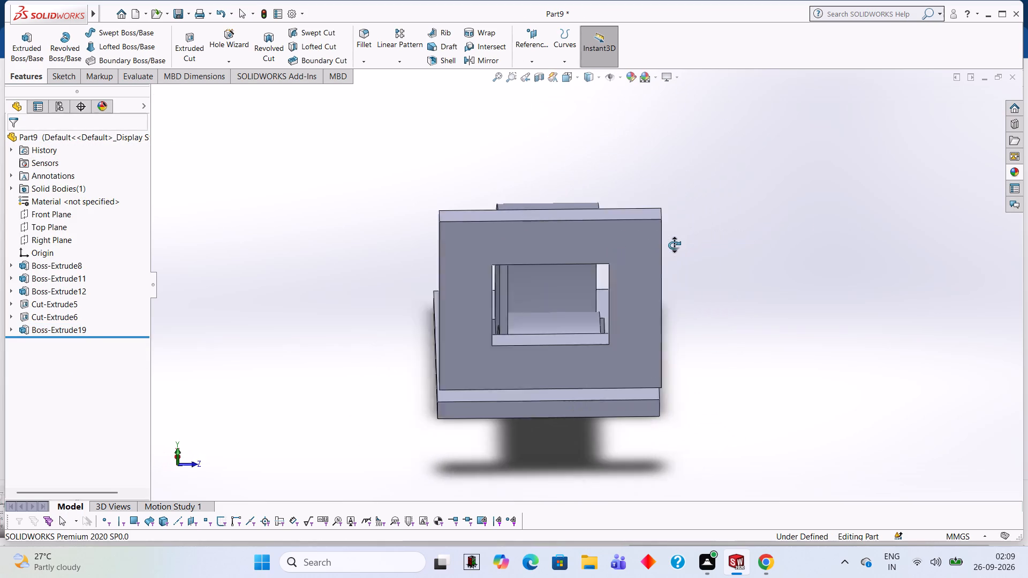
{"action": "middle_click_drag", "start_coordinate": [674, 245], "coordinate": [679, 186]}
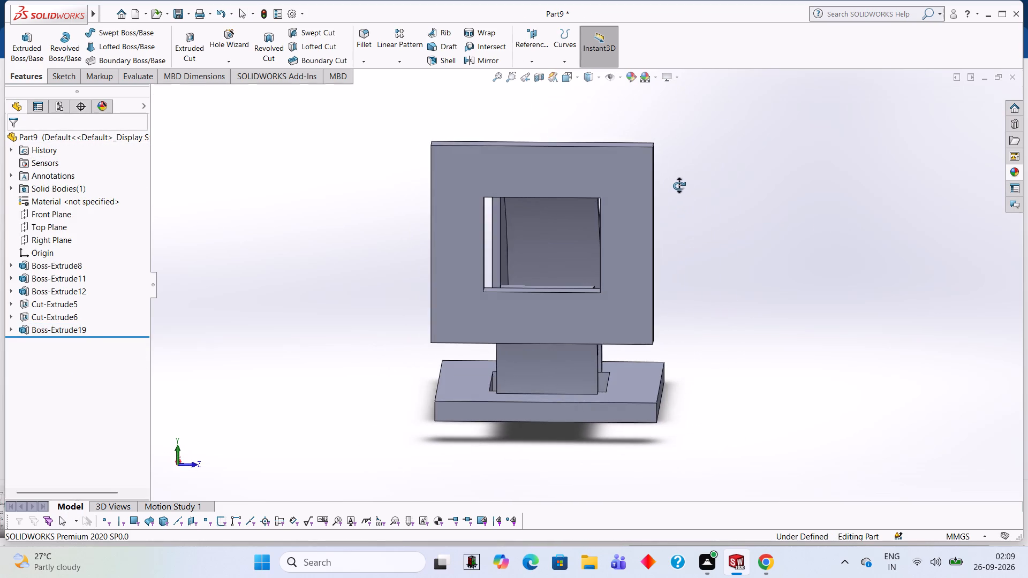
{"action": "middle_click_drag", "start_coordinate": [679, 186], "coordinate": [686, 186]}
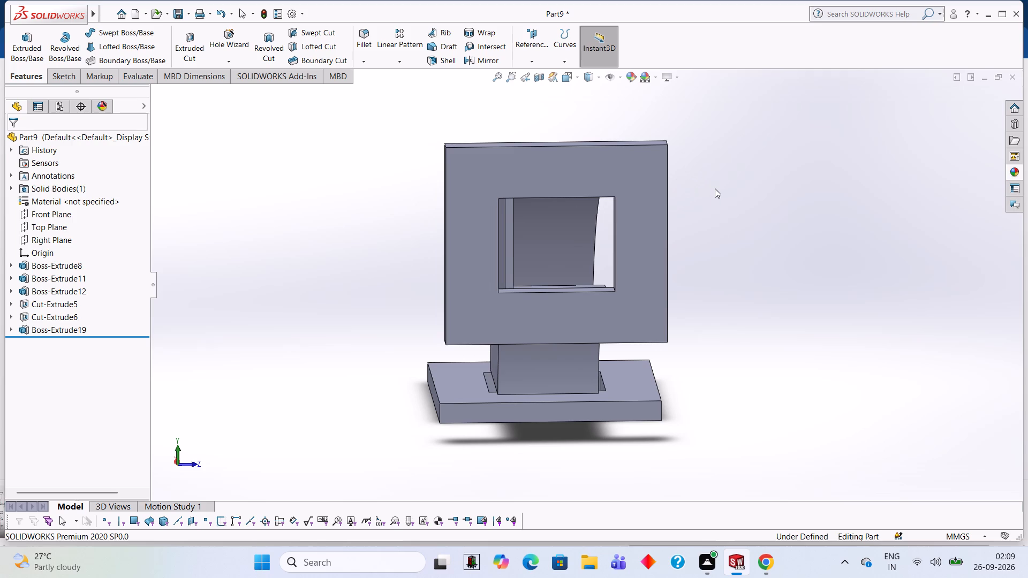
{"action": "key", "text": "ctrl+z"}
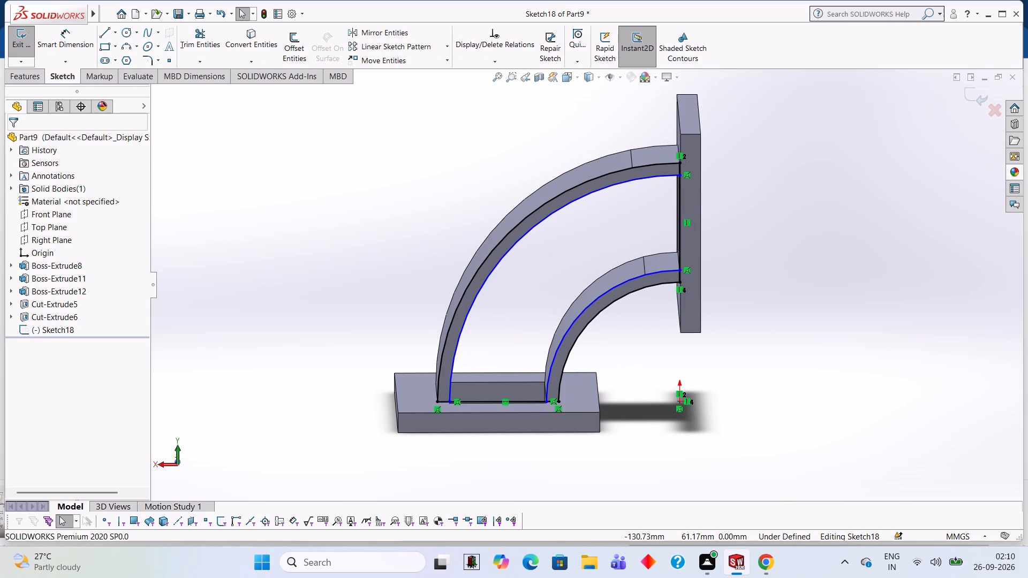
Start a new boss extrusion of the arc sketch, 2 mm blind with merge result on, and check its direction against the flange opening.
{"action": "left_click", "coordinate": [40, 81]}
{"action": "left_click", "coordinate": [31, 48]}
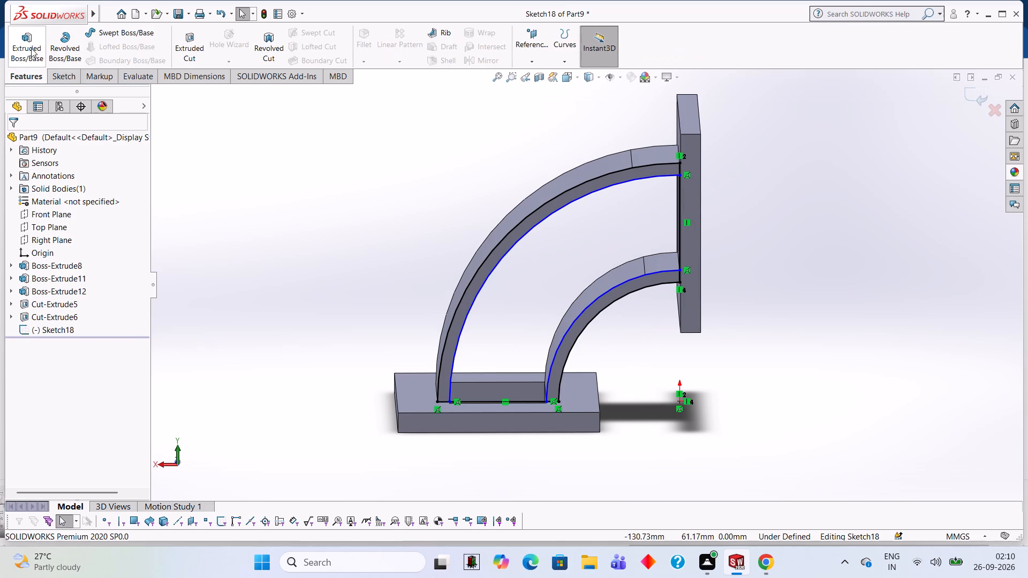
{"action": "middle_click_drag", "start_coordinate": [269, 208], "coordinate": [345, 295]}
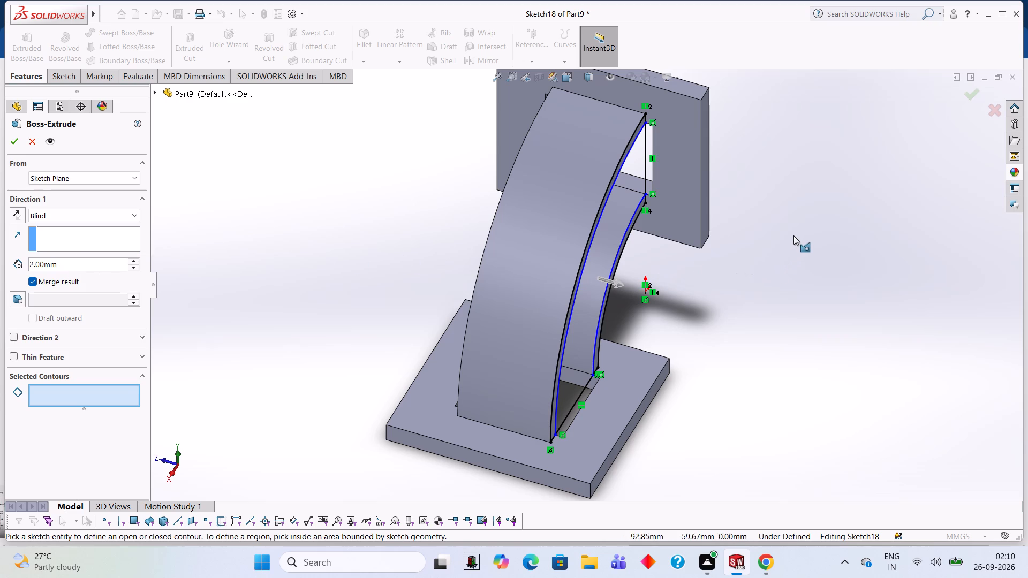
{"action": "middle_click_drag", "start_coordinate": [813, 225], "coordinate": [625, 148]}
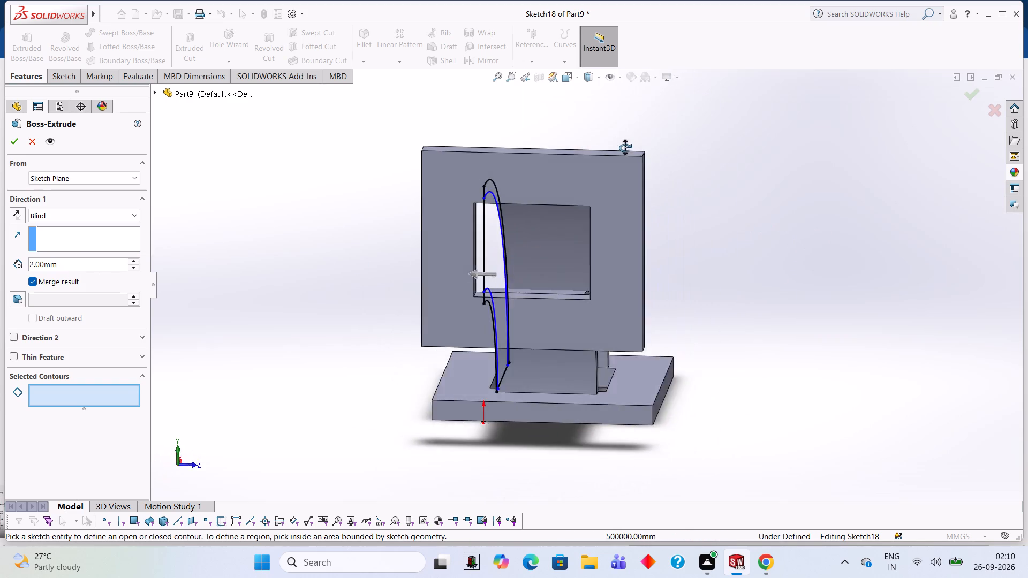
{"action": "middle_click_drag", "start_coordinate": [625, 148], "coordinate": [656, 164]}
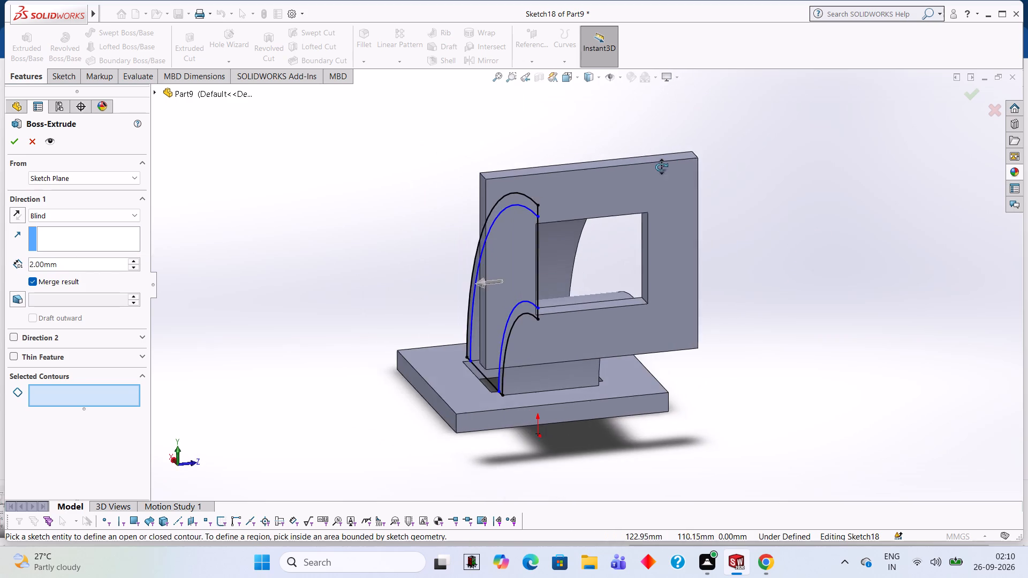
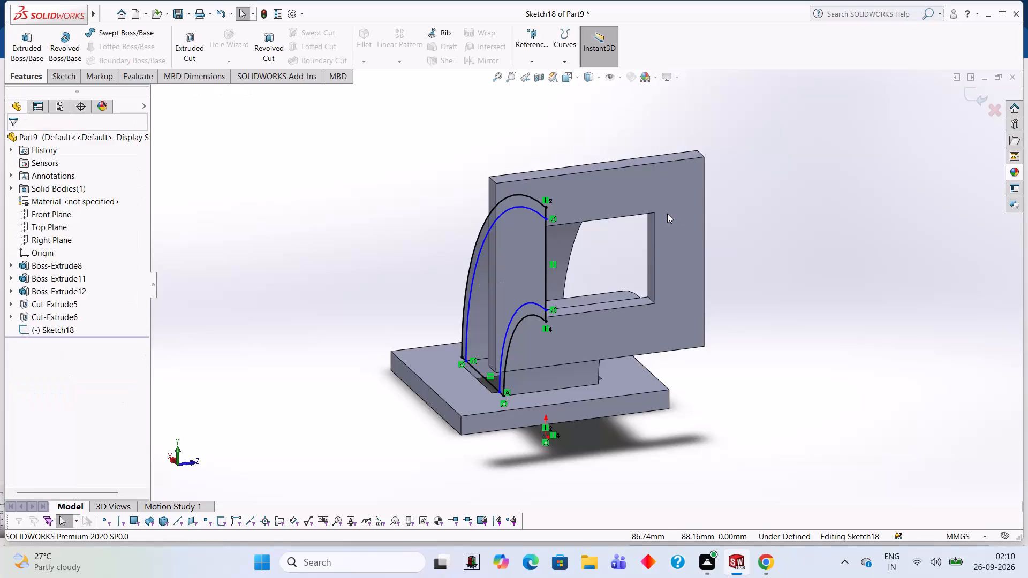
Undo the last sketch change and trim away the line segments spanning between the inner and outer arc bands at both flanges.
{"action": "key", "text": "ctrl+z"}
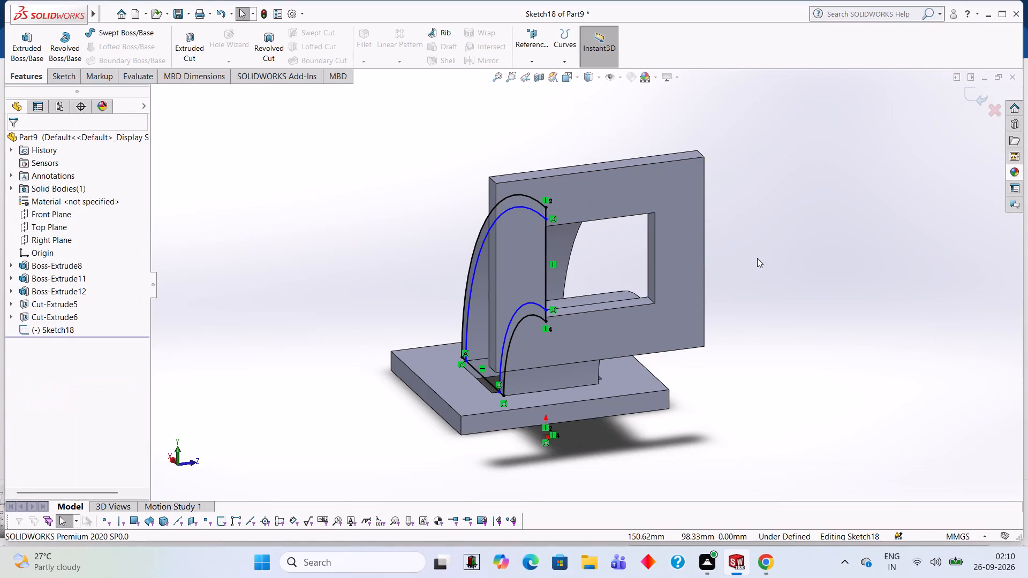
{"action": "middle_click_drag", "start_coordinate": [757, 258], "coordinate": [834, 261]}
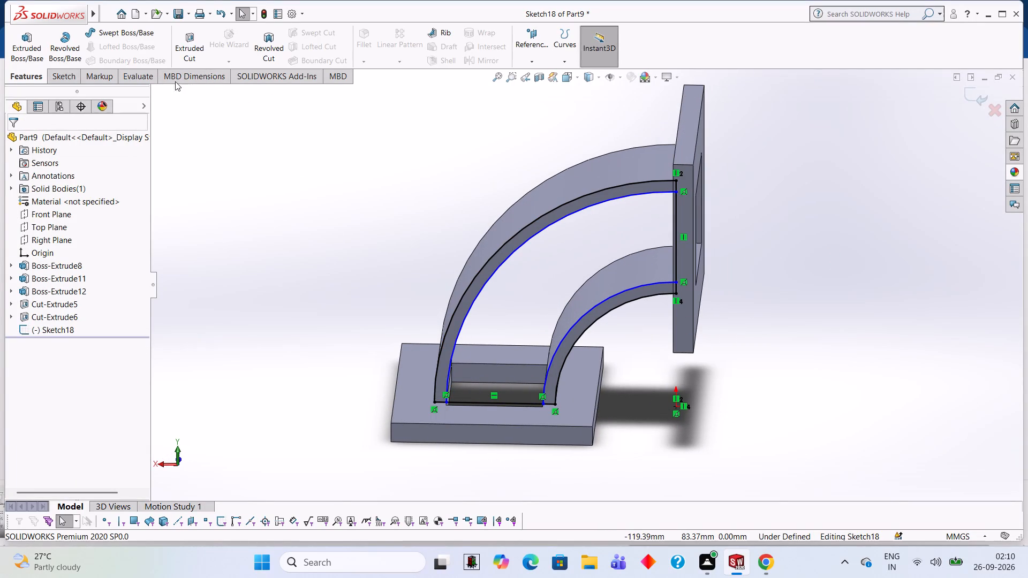
{"action": "left_click", "coordinate": [61, 71]}
{"action": "left_click", "coordinate": [196, 49]}
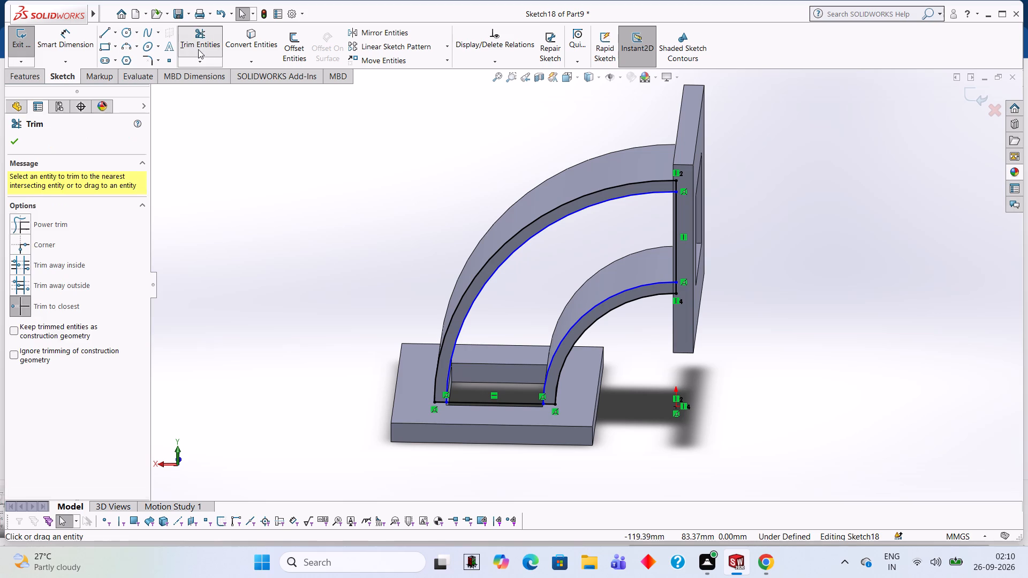
{"action": "left_click", "coordinate": [526, 402]}
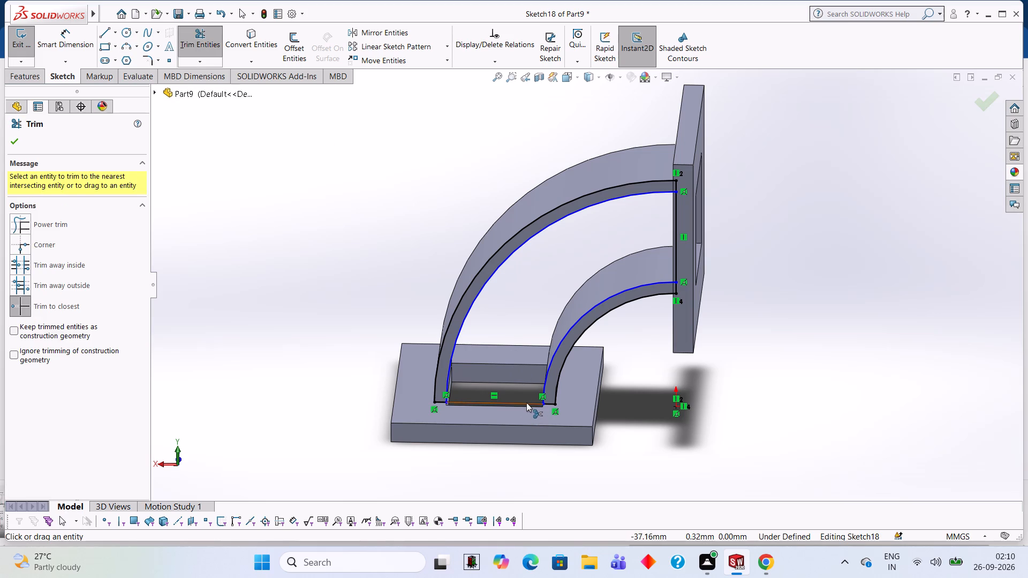
{"action": "left_click", "coordinate": [677, 224]}
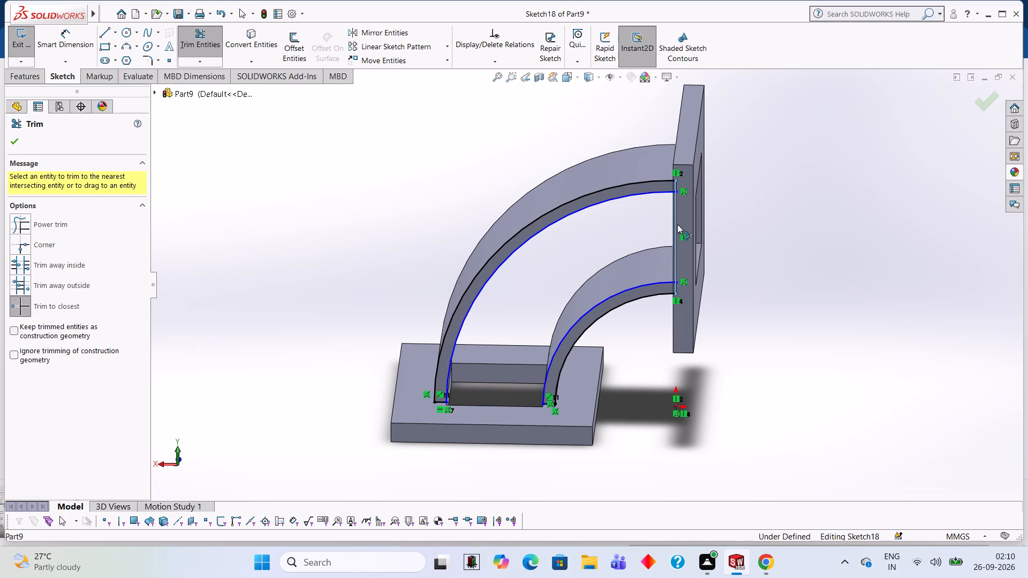
{"action": "middle_click_drag", "start_coordinate": [780, 179], "coordinate": [754, 175]}
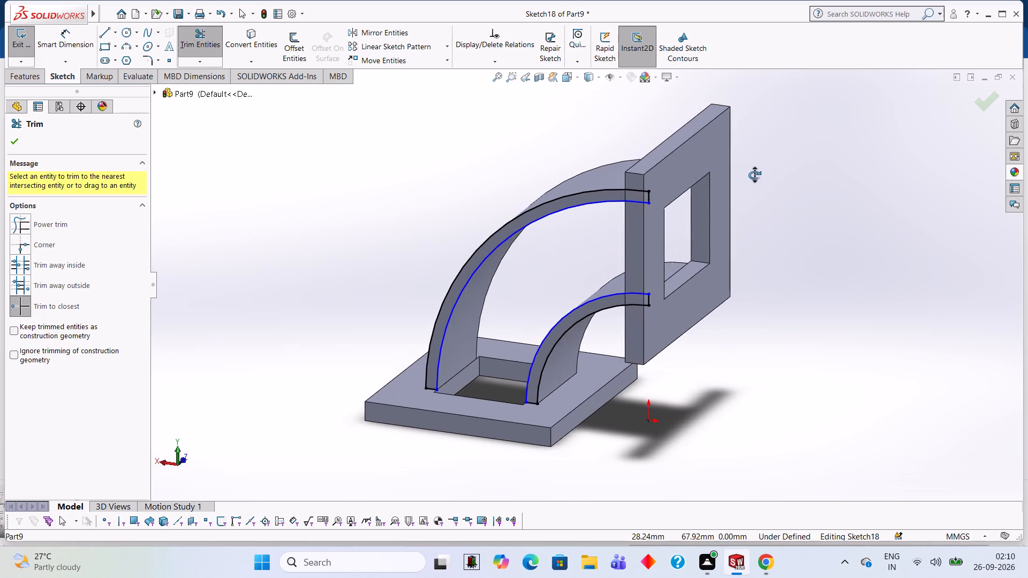
{"action": "middle_click_drag", "start_coordinate": [754, 175], "coordinate": [791, 288]}
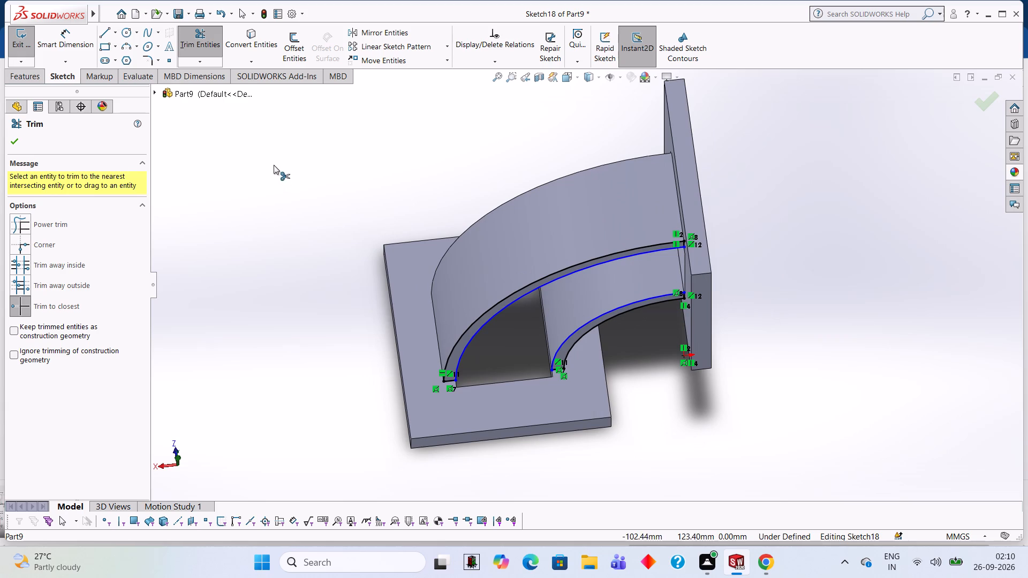
Extrude the two separate arc bands 2 mm blind from the sketch plane with merge result on.
{"action": "left_click", "coordinate": [31, 81]}
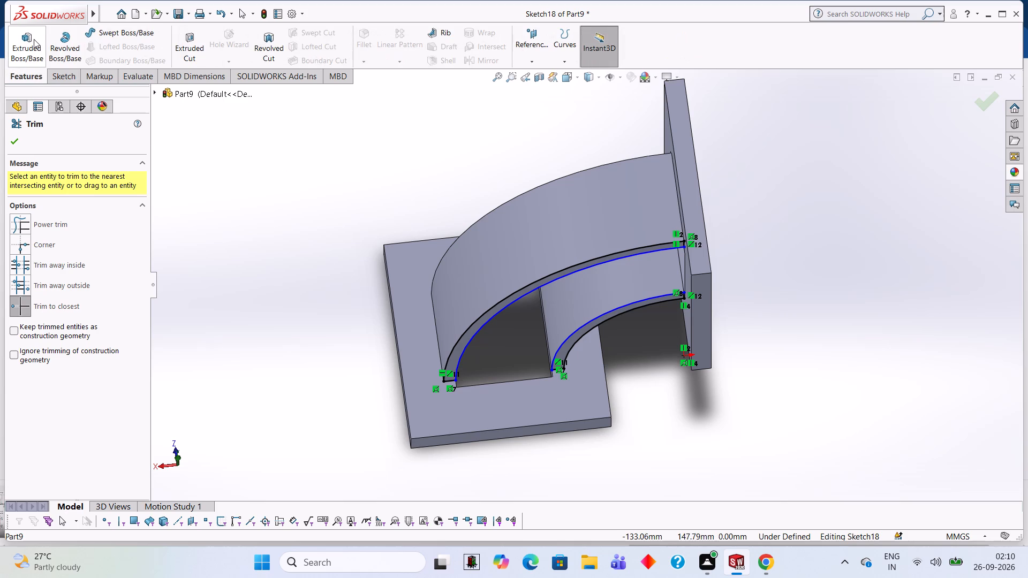
{"action": "left_click", "coordinate": [34, 39]}
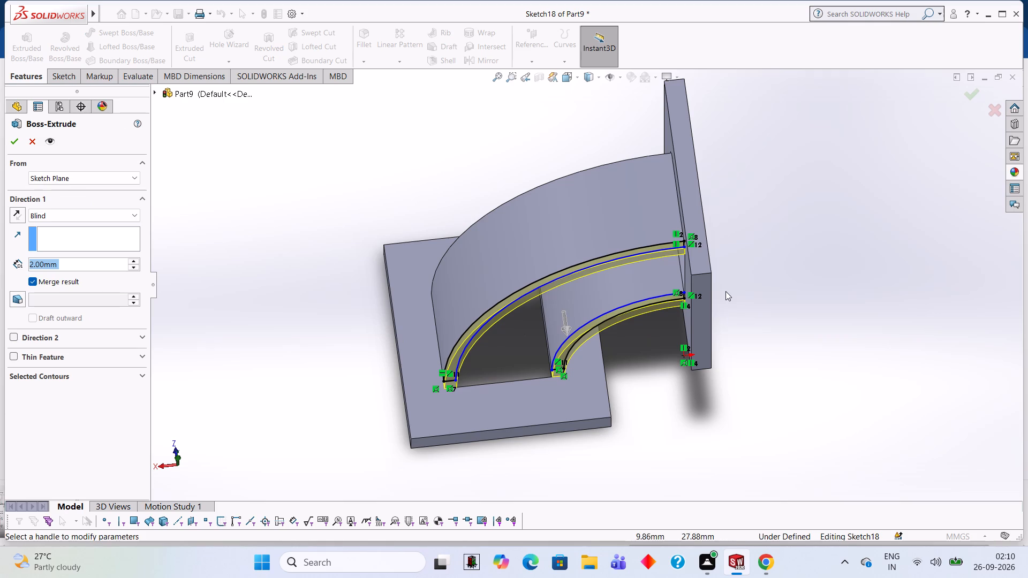
{"action": "middle_click_drag", "start_coordinate": [728, 291], "coordinate": [804, 315]}
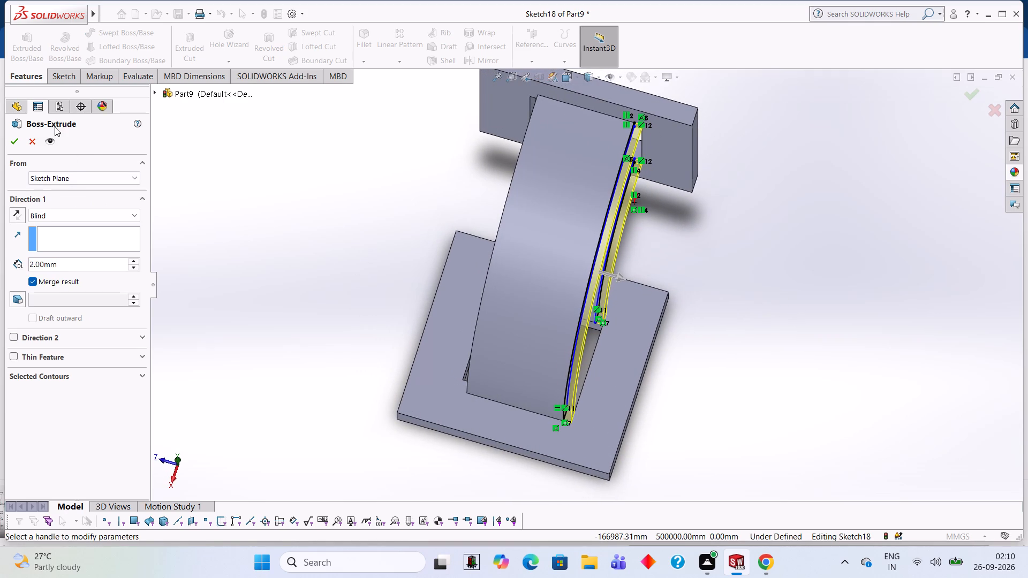
{"action": "left_click", "coordinate": [14, 142]}
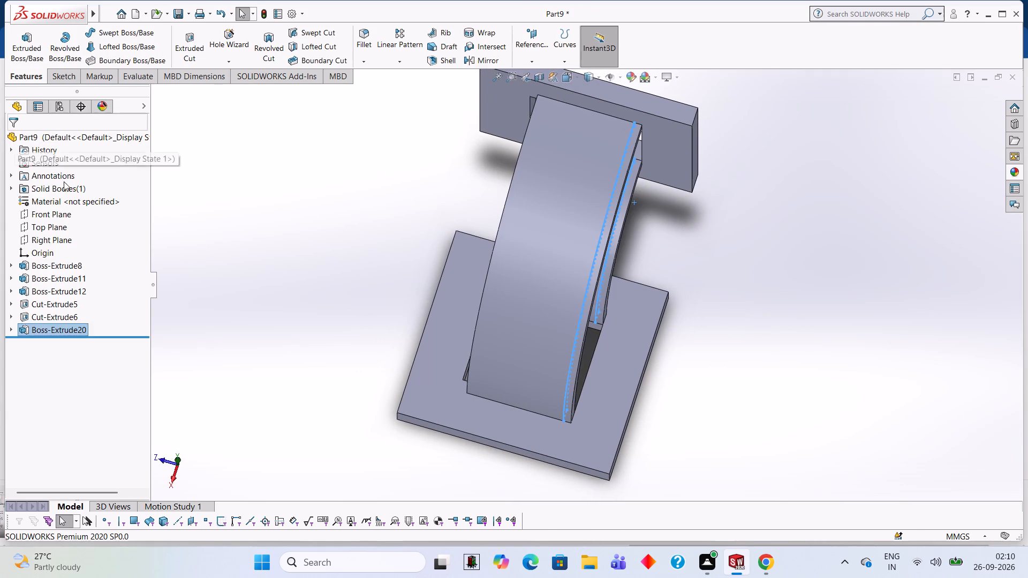
{"action": "left_click", "coordinate": [287, 267]}
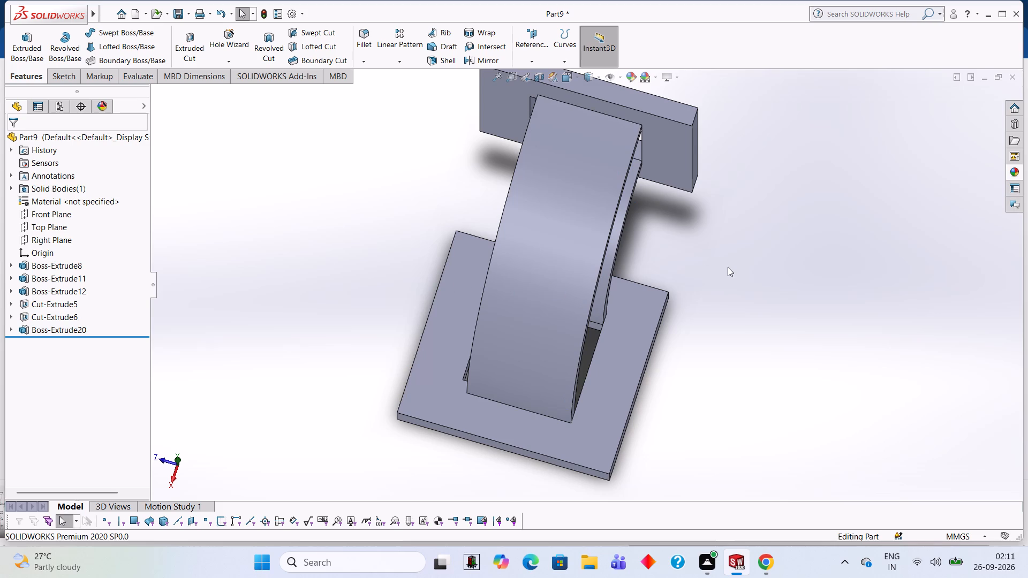
Start a sketch on the outer curved wall's opposite edge face and draw origin-centred circles of 60 mm and 57 mm radius.
{"action": "middle_click_drag", "start_coordinate": [728, 267], "coordinate": [738, 228]}
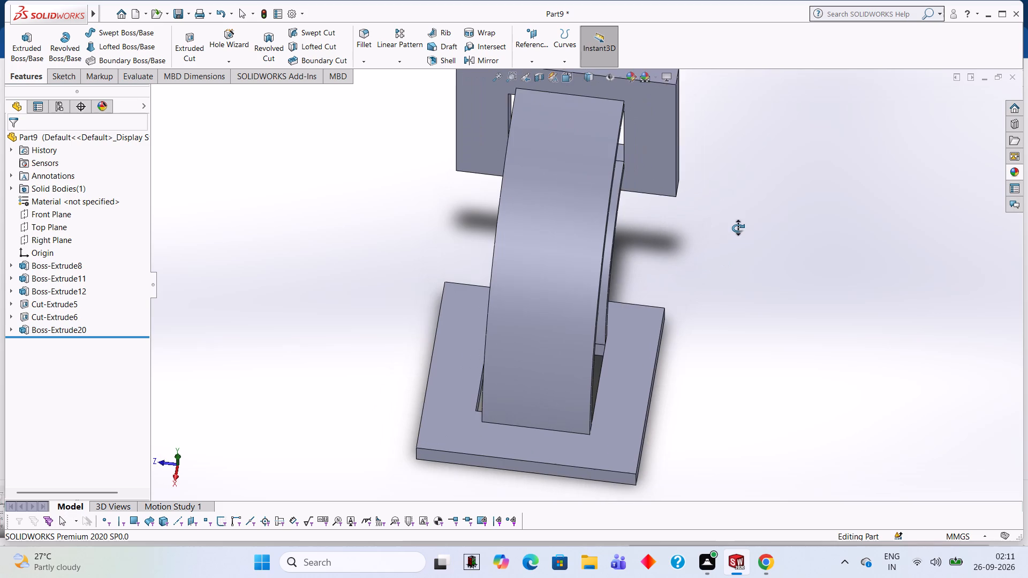
{"action": "middle_click_drag", "start_coordinate": [738, 228], "coordinate": [500, 135]}
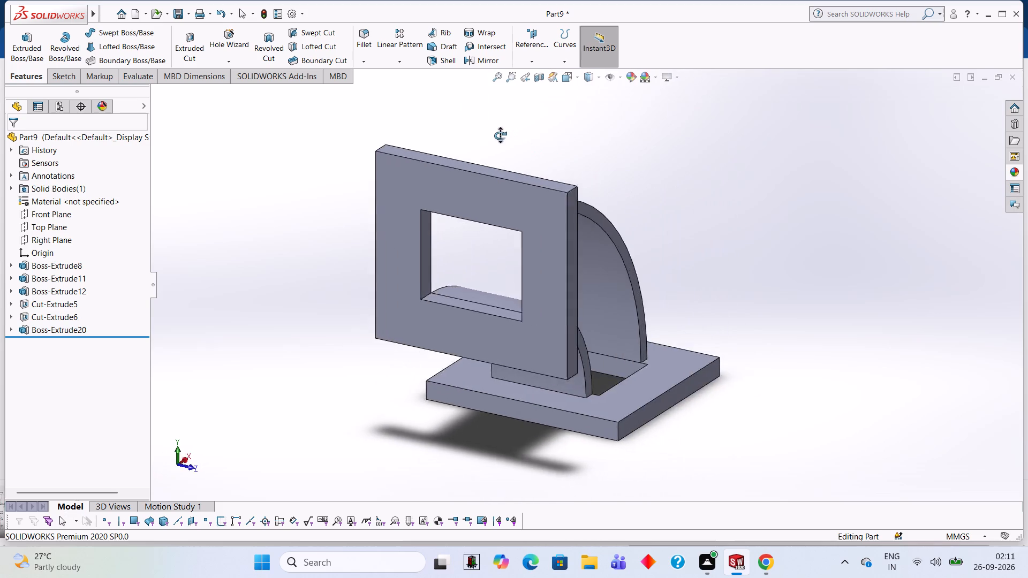
{"action": "middle_click_drag", "start_coordinate": [500, 135], "coordinate": [433, 148]}
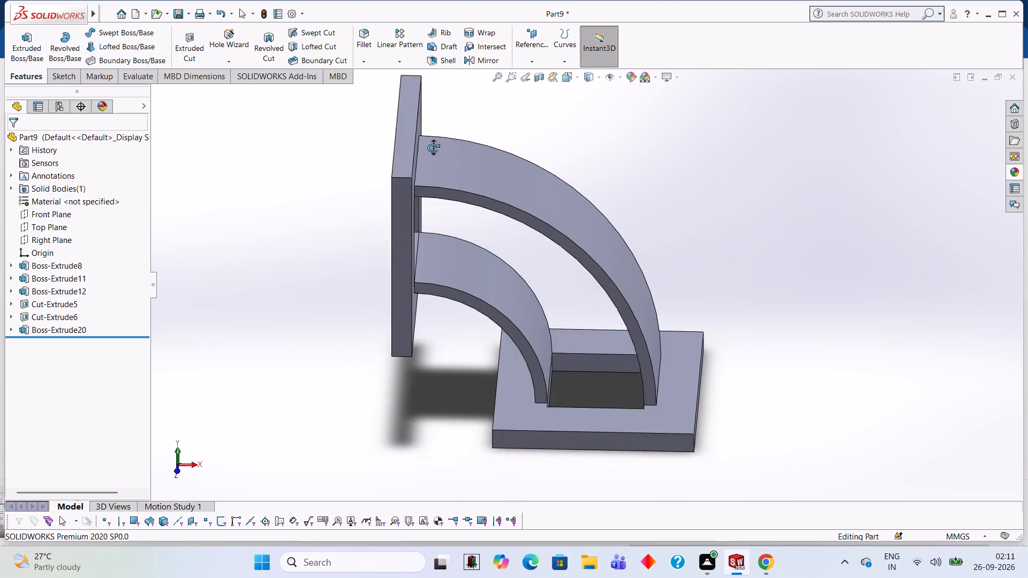
{"action": "middle_click_drag", "start_coordinate": [433, 148], "coordinate": [447, 134]}
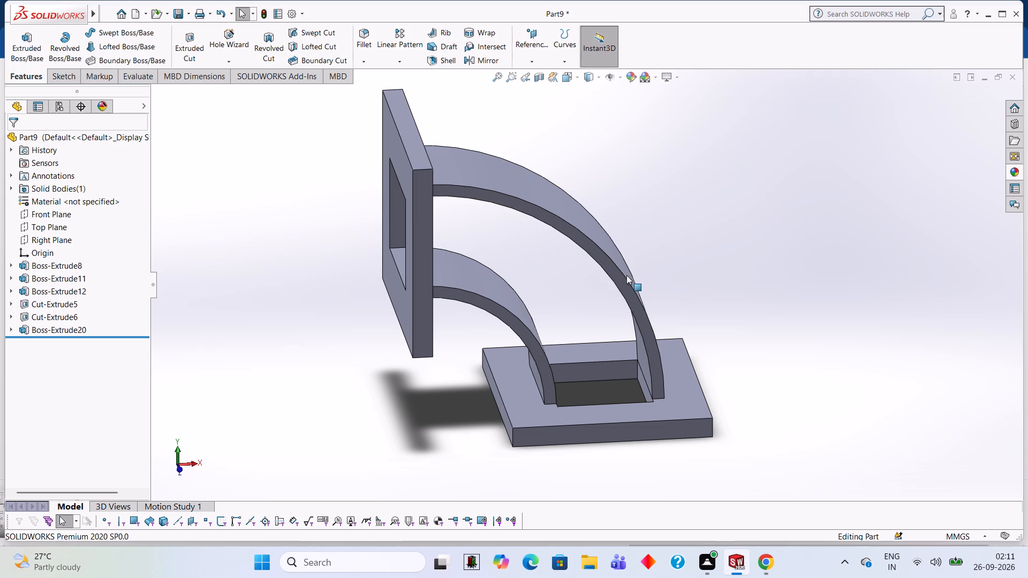
{"action": "left_click", "coordinate": [625, 283]}
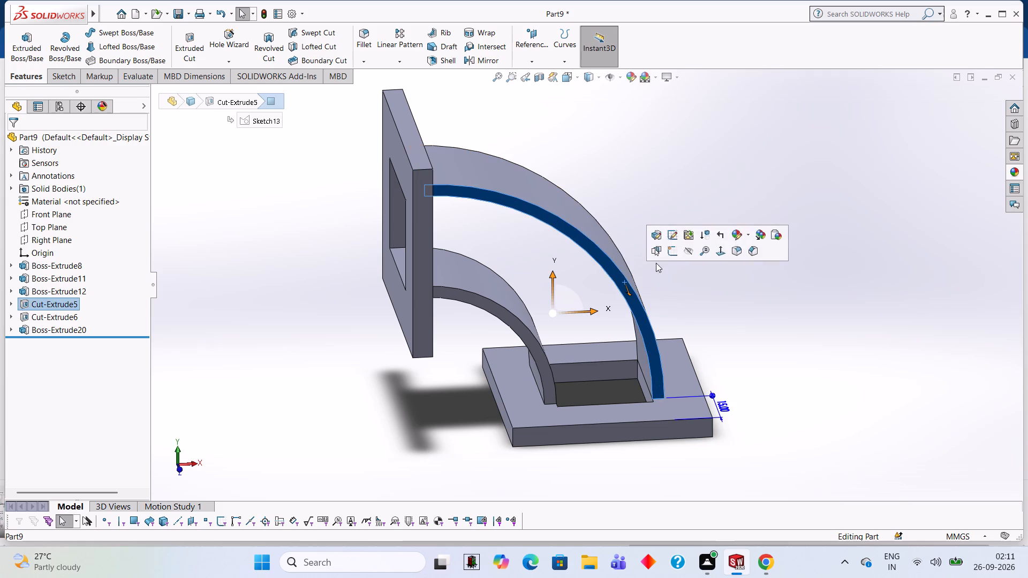
{"action": "left_click", "coordinate": [672, 255]}
{"action": "scroll", "coordinate": [669, 285], "scroll_direction": "up", "scroll_amount": 1}
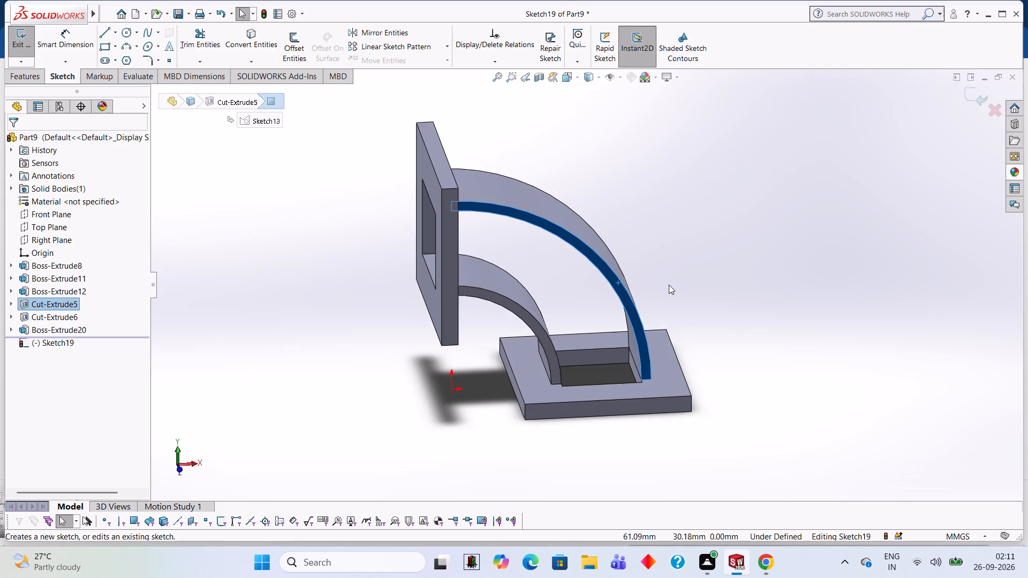
{"action": "middle_click_drag", "start_coordinate": [669, 285], "coordinate": [661, 230]}
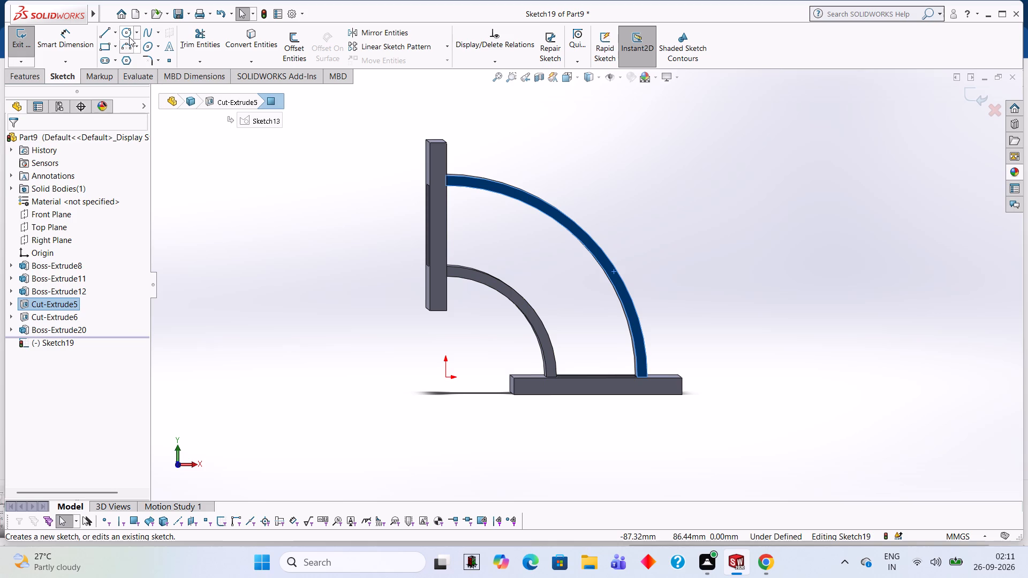
{"action": "left_click", "coordinate": [129, 37]}
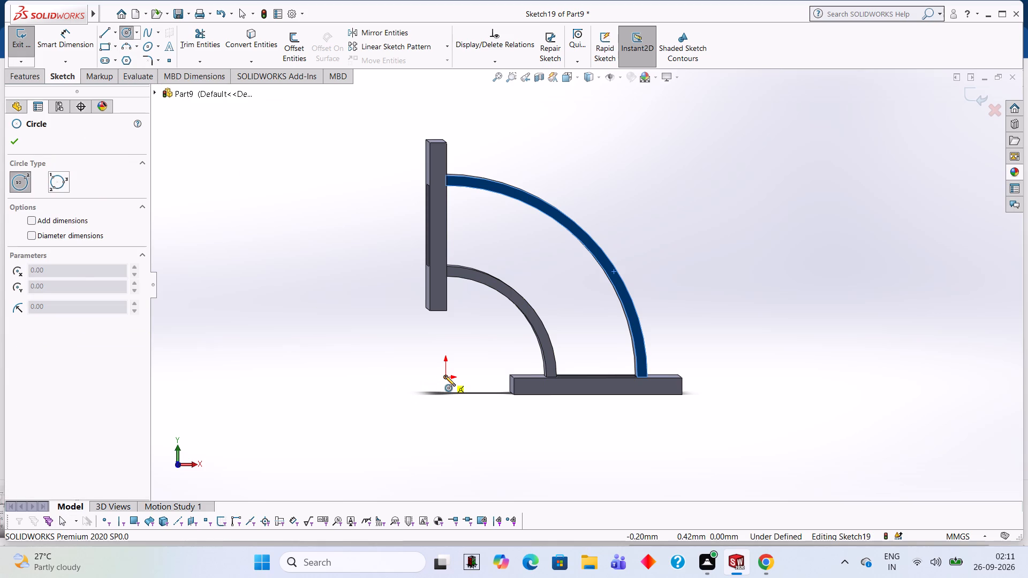
{"action": "left_click", "coordinate": [445, 376]}
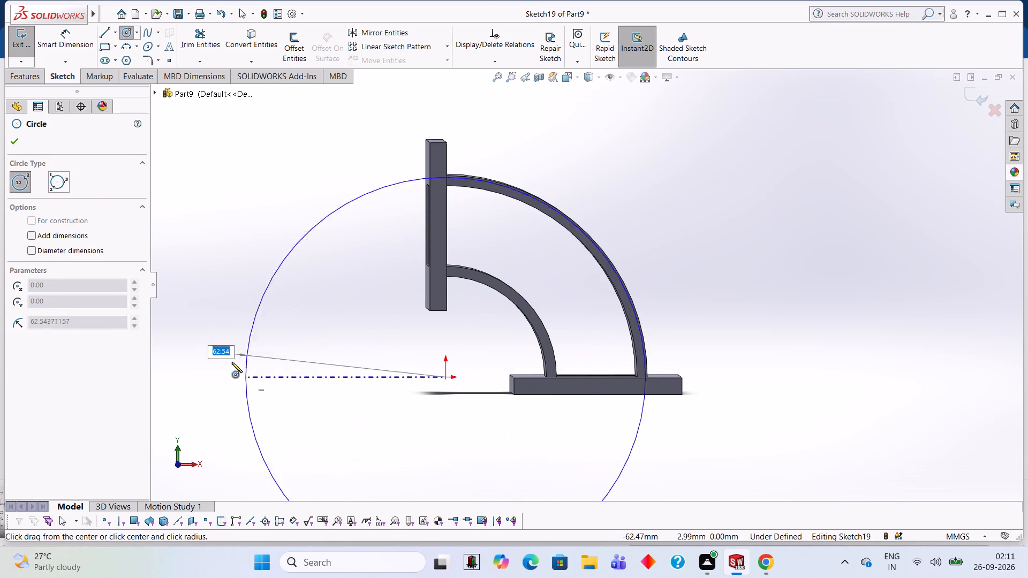
{"action": "type", "text": "60"}
{"action": "key", "text": "Return"}
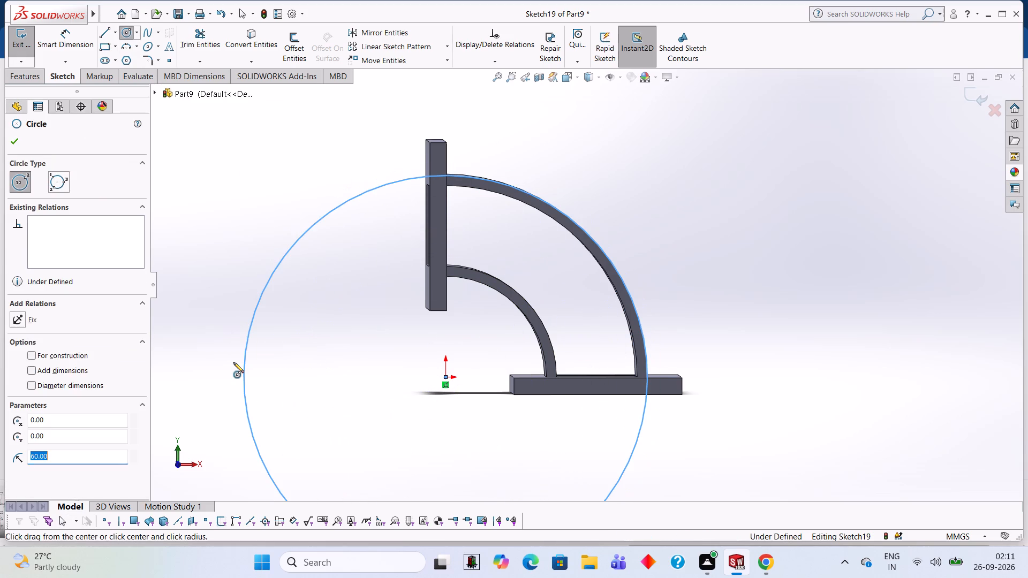
{"action": "left_click", "coordinate": [444, 378]}
{"action": "type", "text": "57"}
{"action": "key", "text": "Return"}
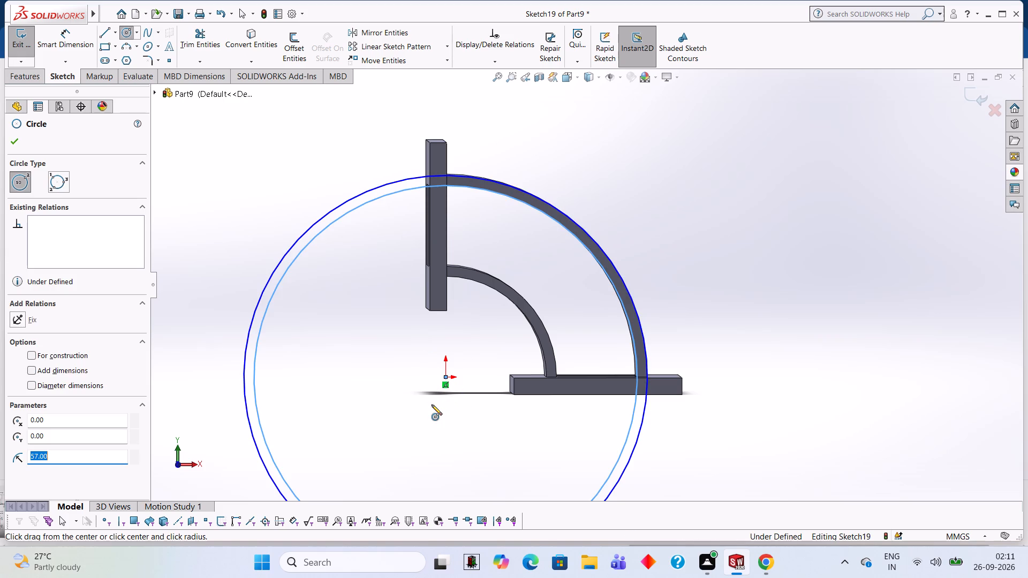
Draw two more origin-centred circles with radii of 33 mm and 30 mm to match the inner curved wall.
{"action": "left_click", "coordinate": [444, 379]}
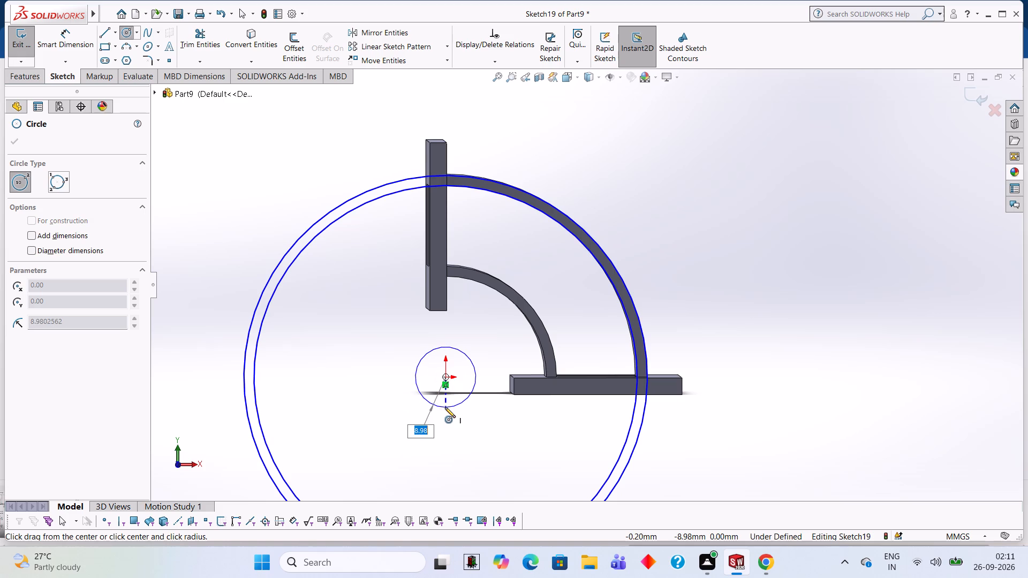
{"action": "type", "text": "33"}
{"action": "key", "text": "Return"}
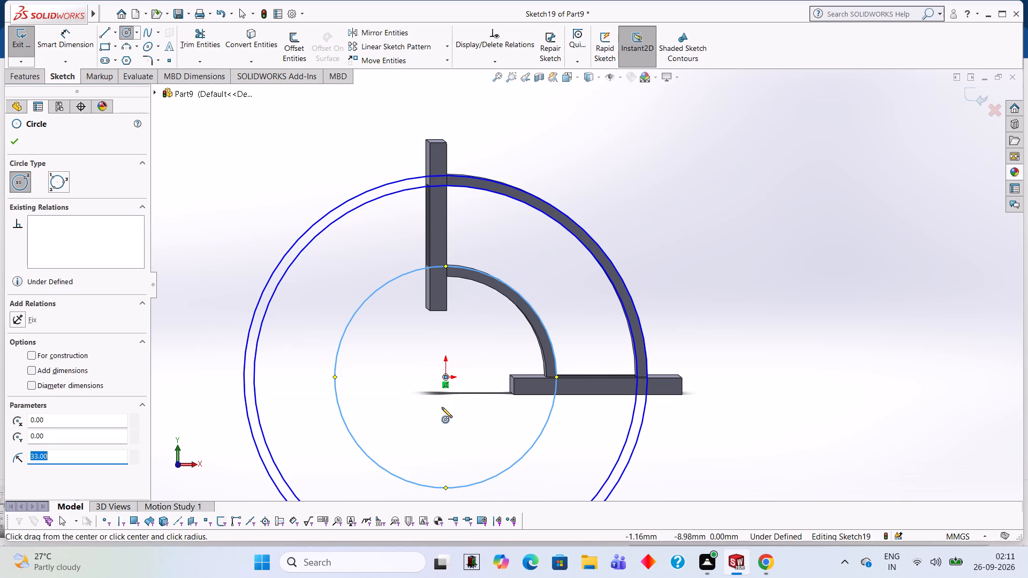
{"action": "left_click", "coordinate": [446, 378]}
{"action": "type", "text": "30"}
{"action": "key", "text": "Return"}
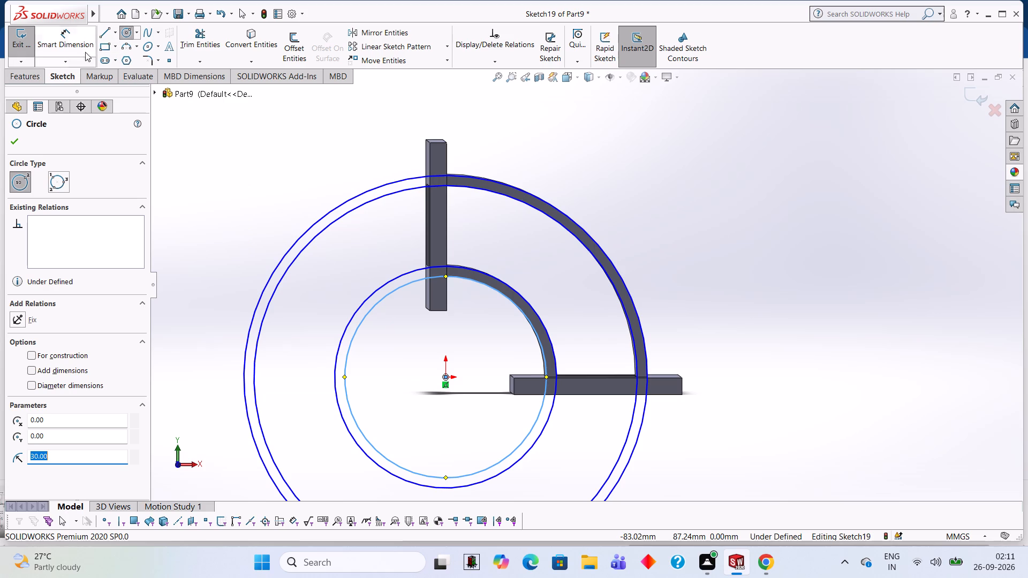
Draw 30 mm vertical and horizontal lines joining the 60 mm and 30 mm radius circles at the upright and base flanges.
{"action": "left_click", "coordinate": [100, 35]}
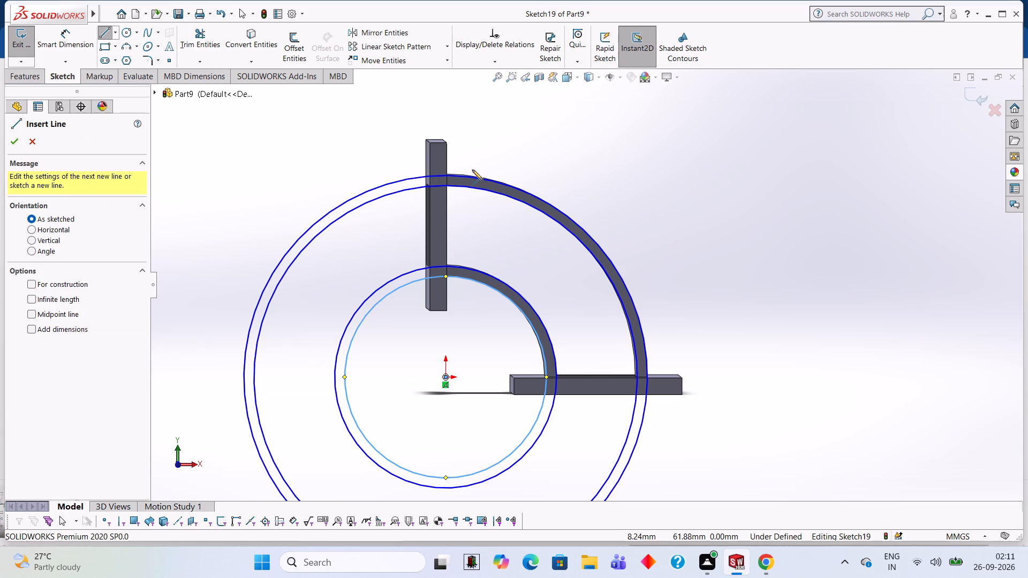
{"action": "left_click", "coordinate": [445, 174]}
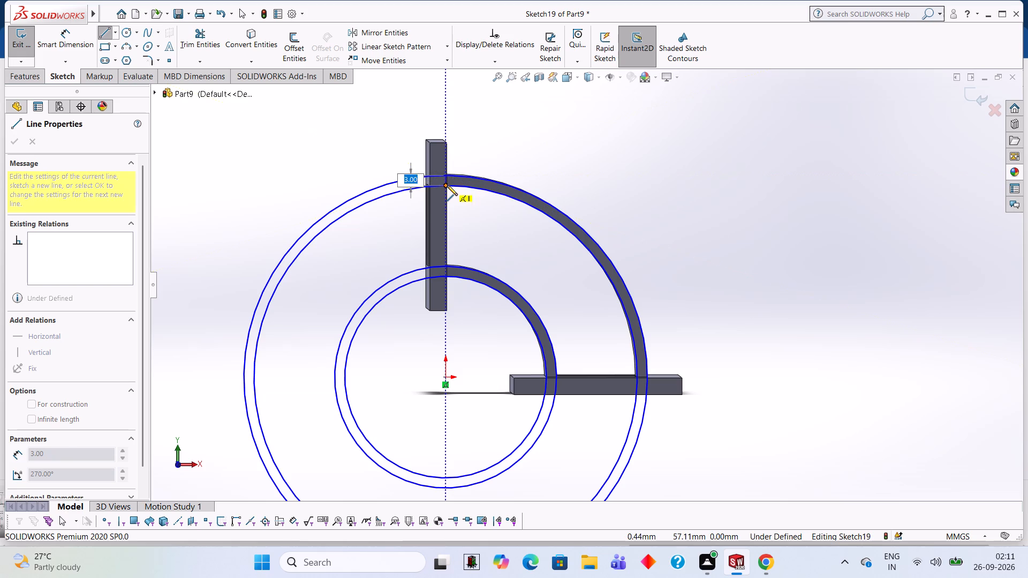
{"action": "left_click", "coordinate": [447, 276]}
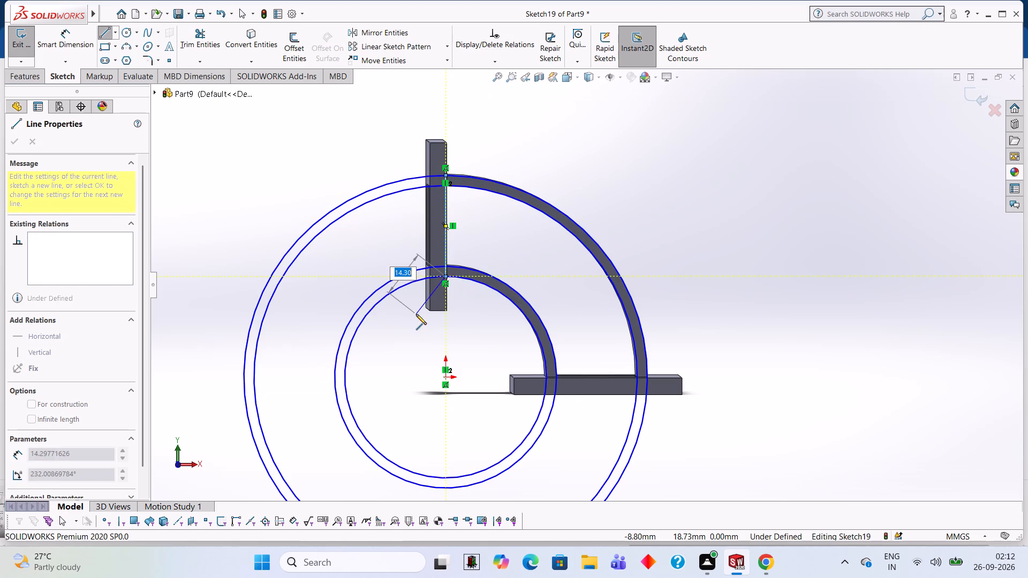
{"action": "key", "text": "Escape"}
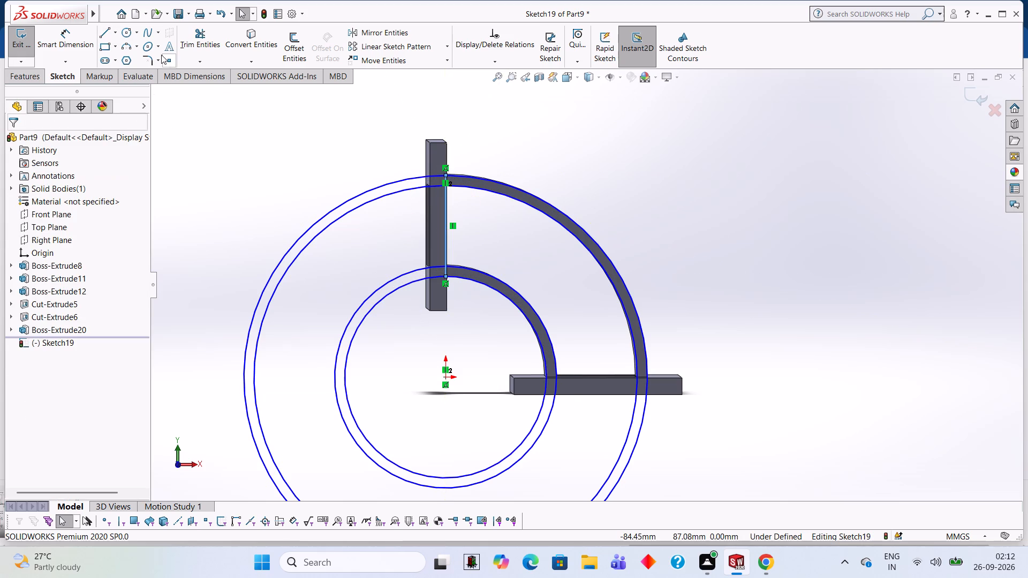
{"action": "left_click", "coordinate": [103, 39]}
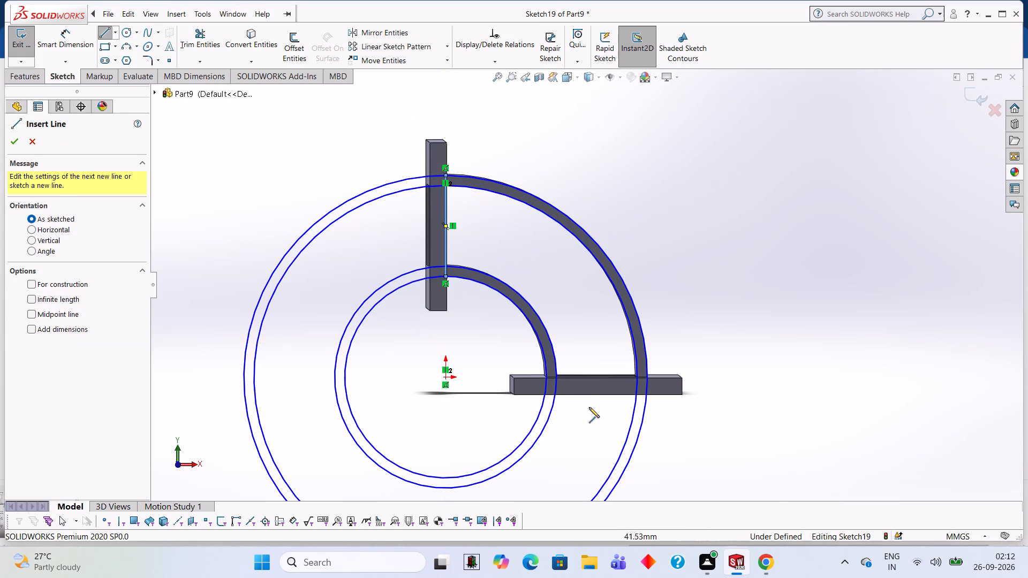
{"action": "left_click", "coordinate": [546, 377]}
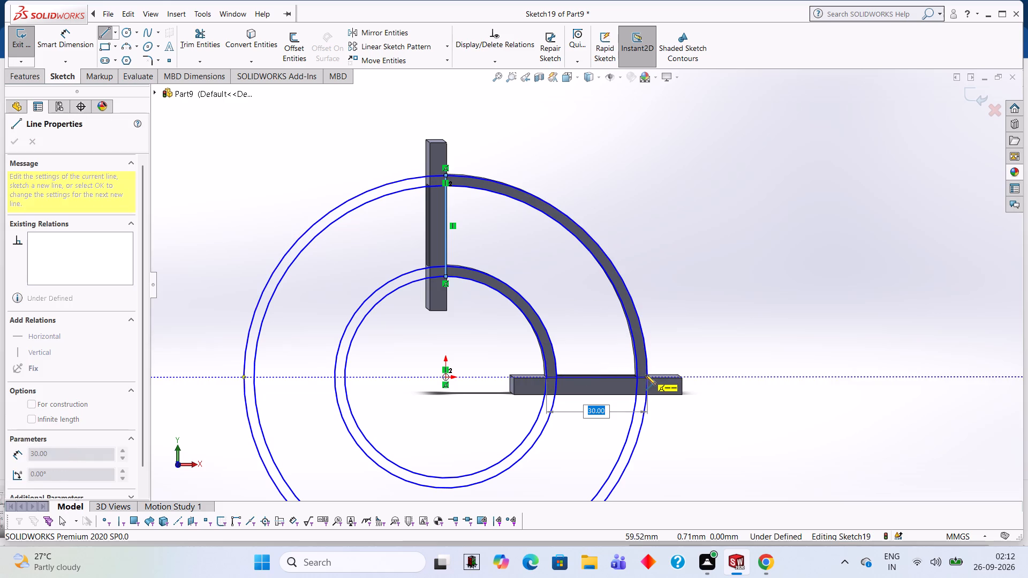
{"action": "left_click", "coordinate": [648, 376]}
{"action": "key", "text": "Escape"}
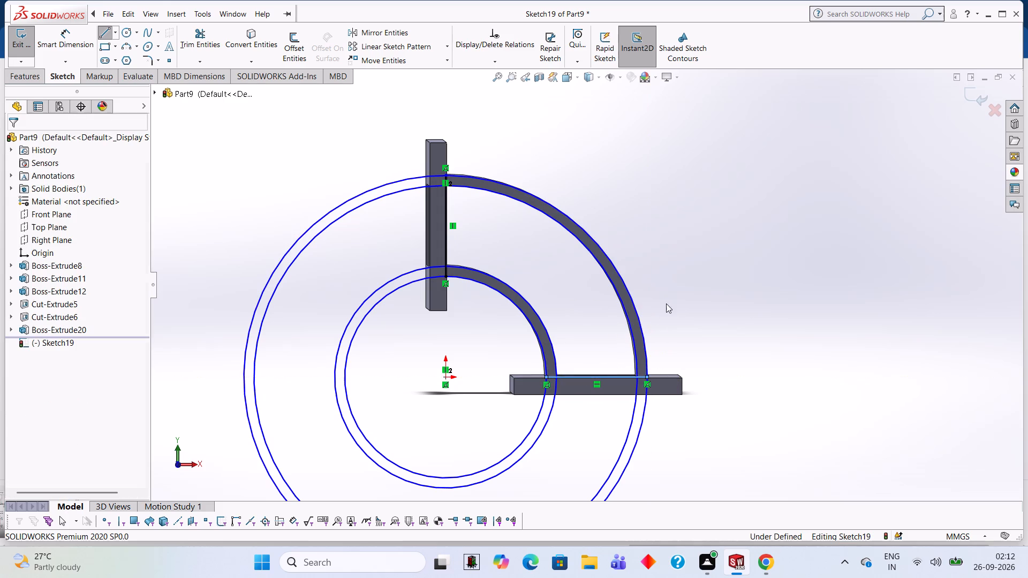
Trim the four circles and two joining lines to leave two separate quarter-arc bands over the outer and inner curved walls.
{"action": "left_click", "coordinate": [211, 44]}
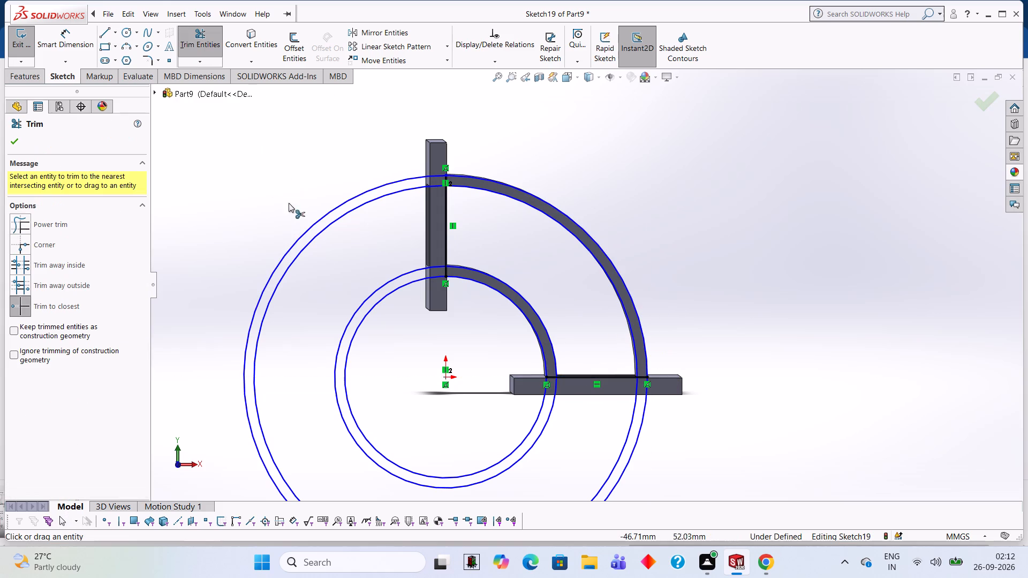
{"action": "left_click", "coordinate": [296, 239]}
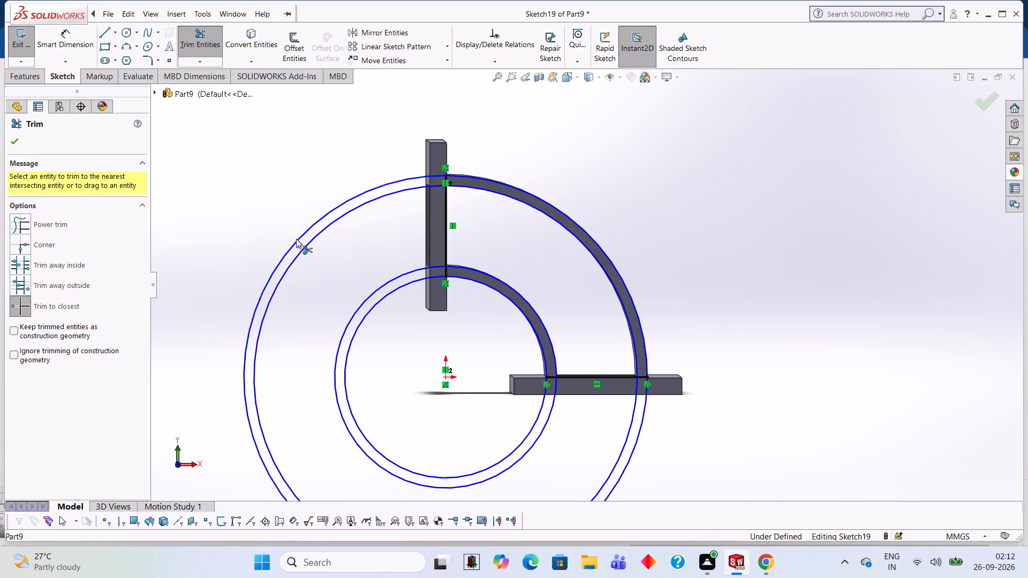
{"action": "left_click", "coordinate": [306, 241]}
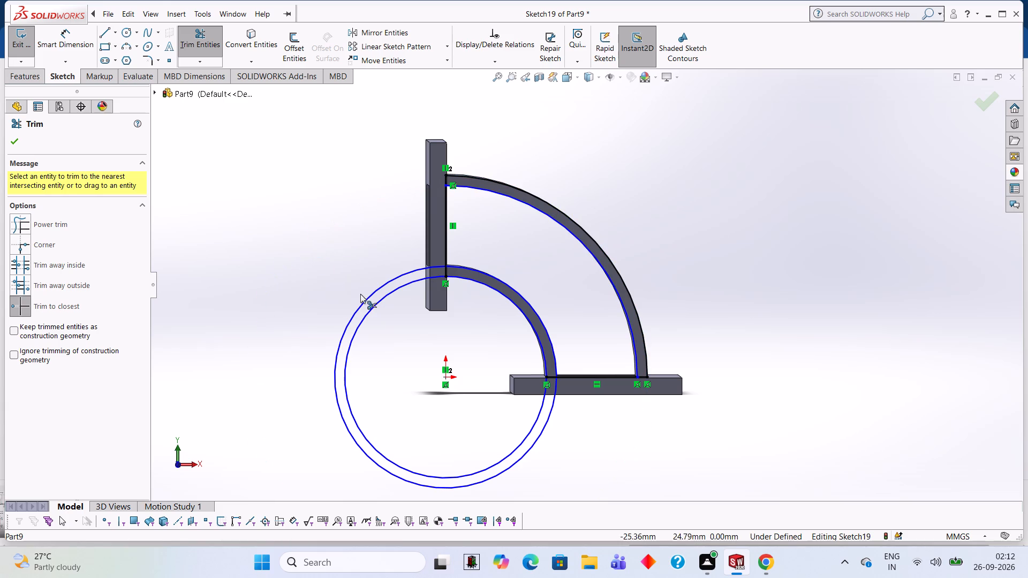
{"action": "left_click", "coordinate": [362, 300]}
{"action": "left_click", "coordinate": [368, 311]}
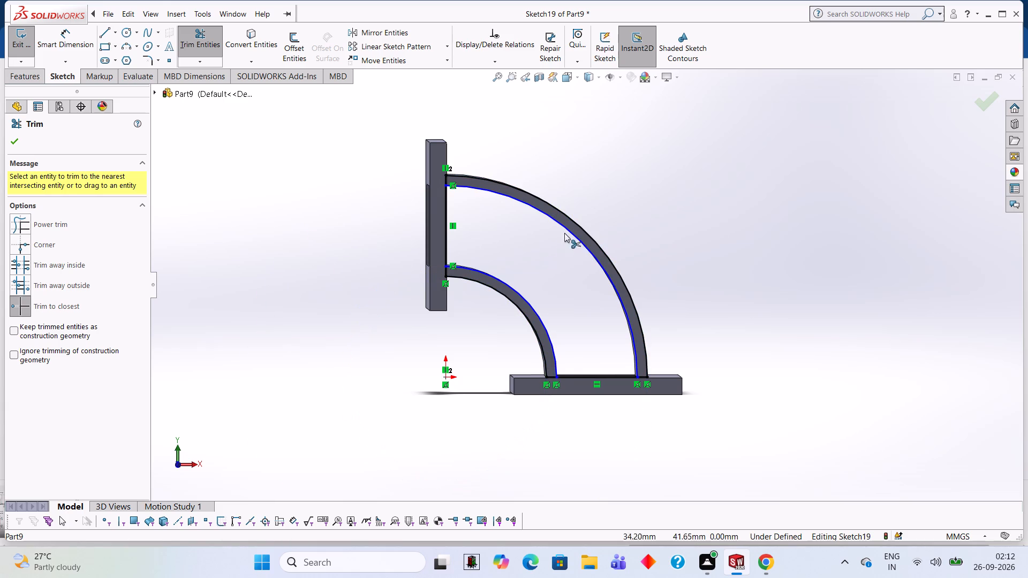
{"action": "left_click", "coordinate": [445, 241]}
{"action": "left_click", "coordinate": [603, 378]}
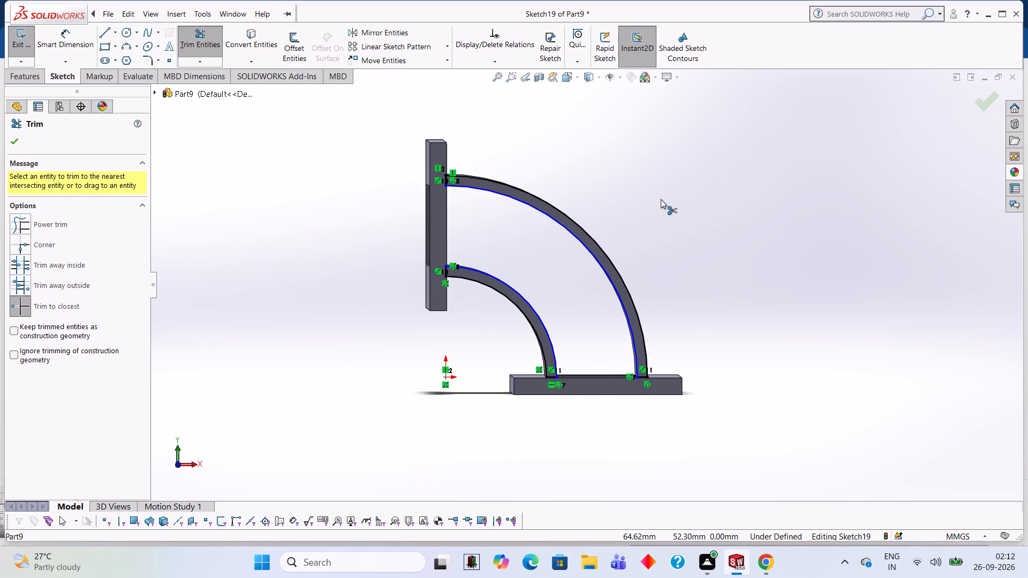
Extrude the two arc bands 2 mm blind from the sketch plane with merge result on.
{"action": "middle_click_drag", "start_coordinate": [661, 199], "coordinate": [616, 194]}
{"action": "scroll", "coordinate": [616, 194], "scroll_direction": "up", "scroll_amount": 1}
{"action": "middle_click_drag", "start_coordinate": [649, 187], "coordinate": [603, 189]}
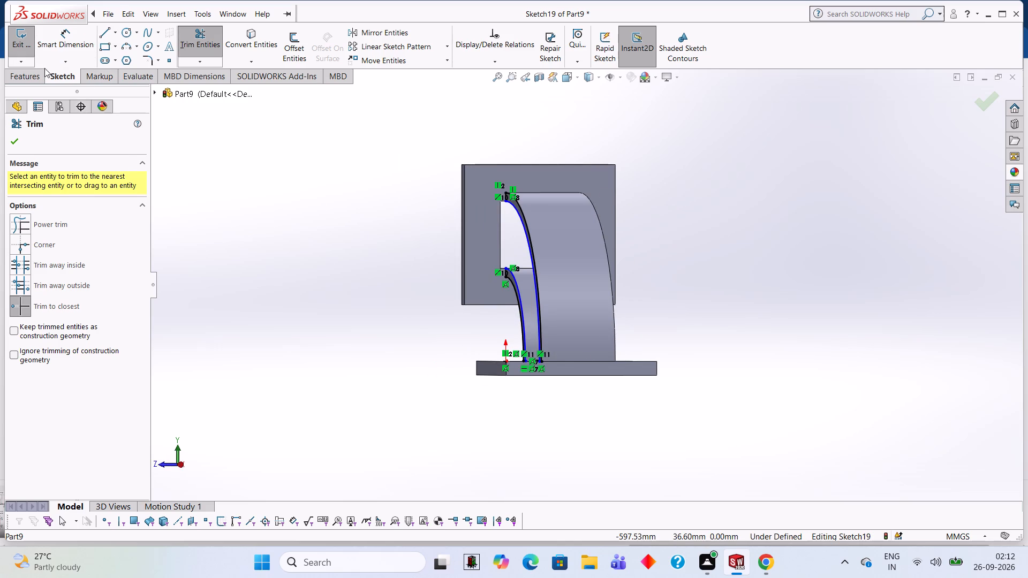
{"action": "left_click", "coordinate": [38, 71]}
{"action": "left_click", "coordinate": [25, 52]}
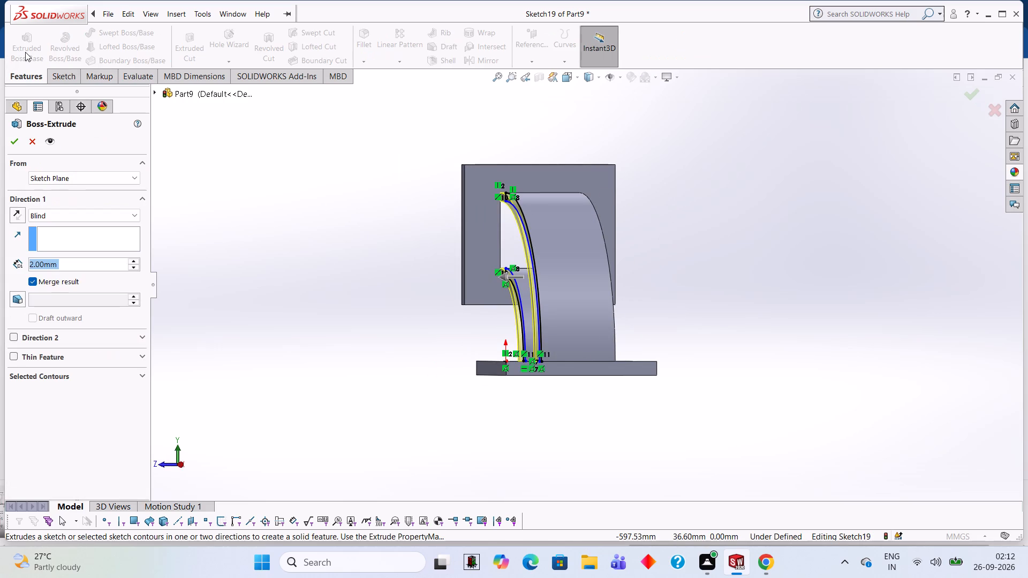
{"action": "left_click", "coordinate": [13, 146]}
{"action": "left_click", "coordinate": [337, 211]}
Examine the elbow from several sides, checking how both curved walls meet the two flange openings.
{"action": "middle_click_drag", "start_coordinate": [334, 211], "coordinate": [350, 221]}
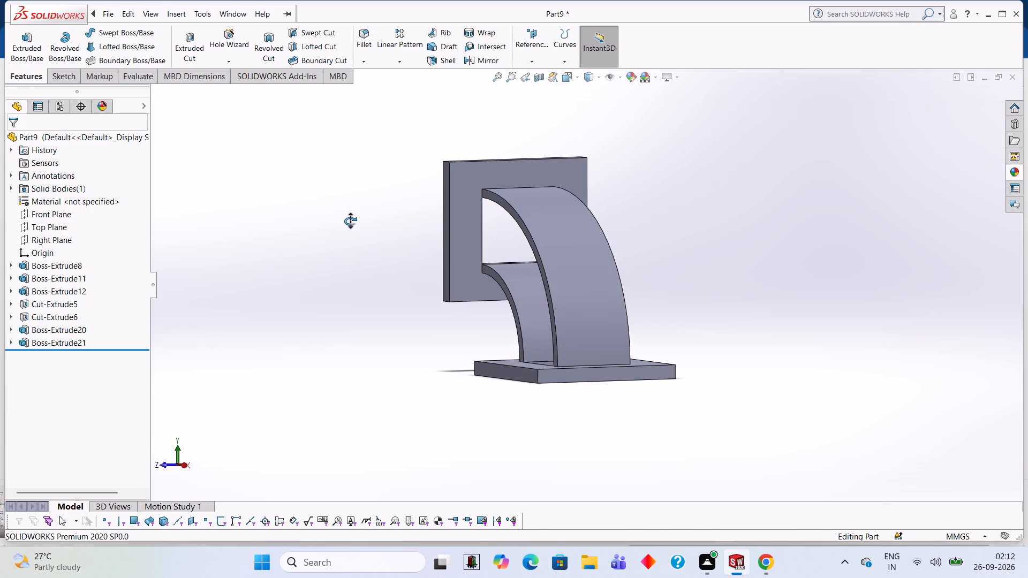
{"action": "middle_click_drag", "start_coordinate": [350, 221], "coordinate": [371, 231]}
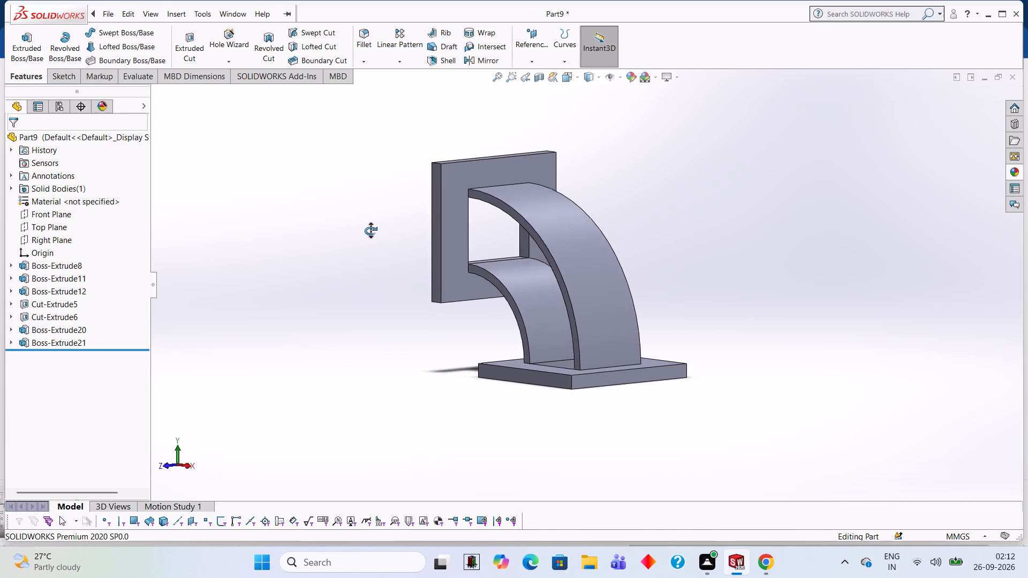
{"action": "middle_click_drag", "start_coordinate": [371, 231], "coordinate": [406, 407]}
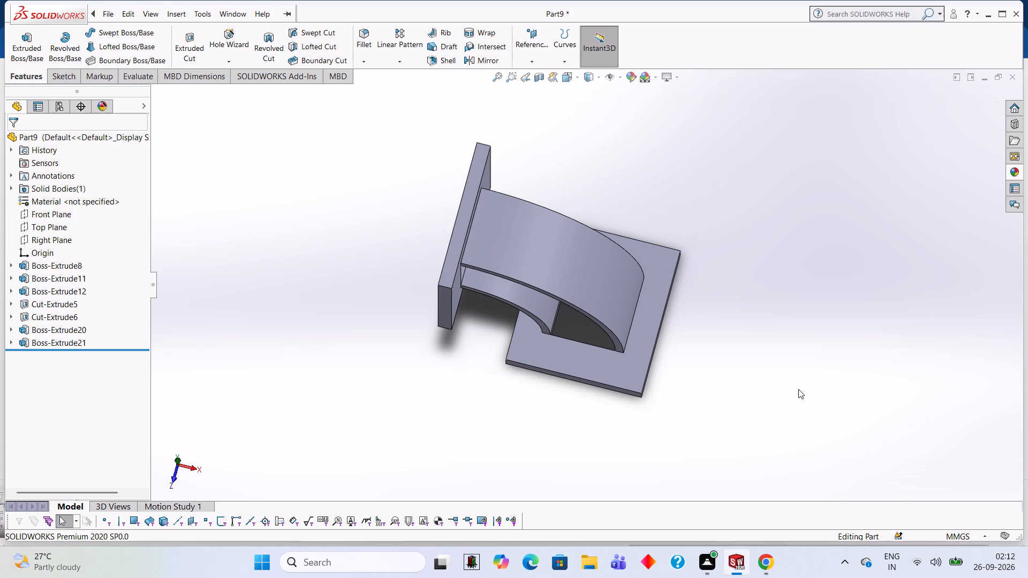
{"action": "middle_click_drag", "start_coordinate": [795, 337], "coordinate": [899, 293]}
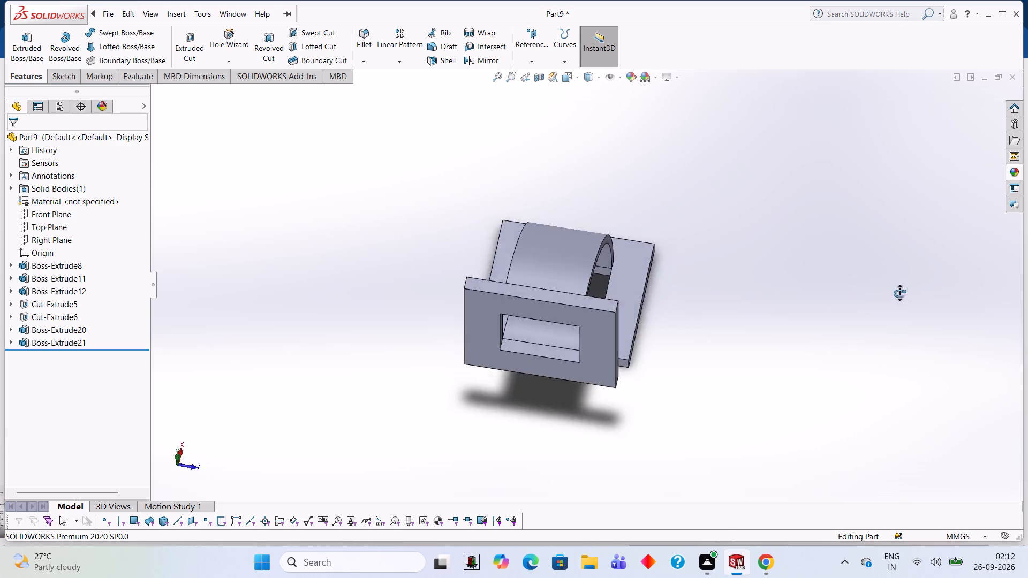
{"action": "middle_click_drag", "start_coordinate": [899, 293], "coordinate": [745, 149]}
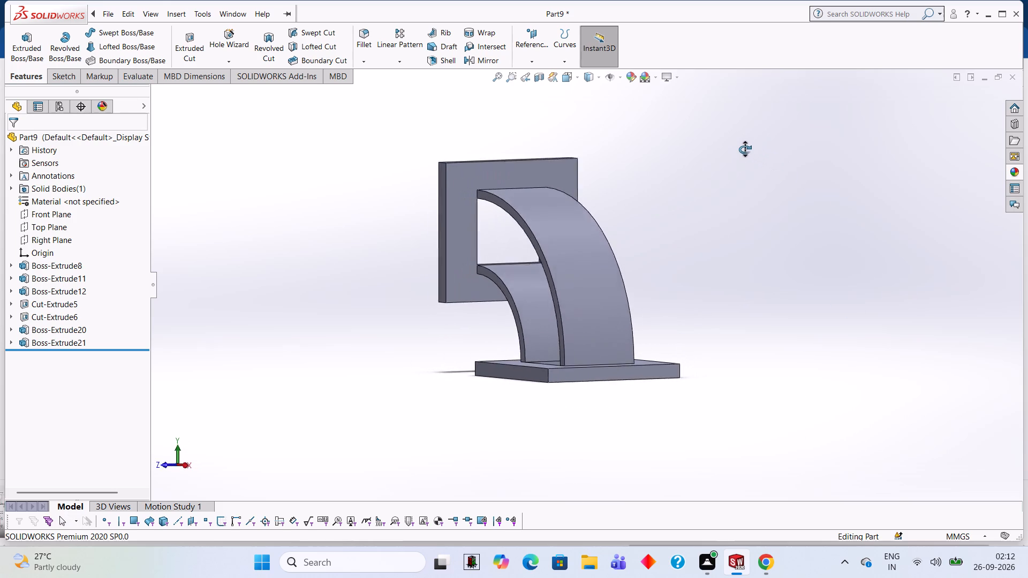
{"action": "middle_click_drag", "start_coordinate": [745, 149], "coordinate": [702, 138]}
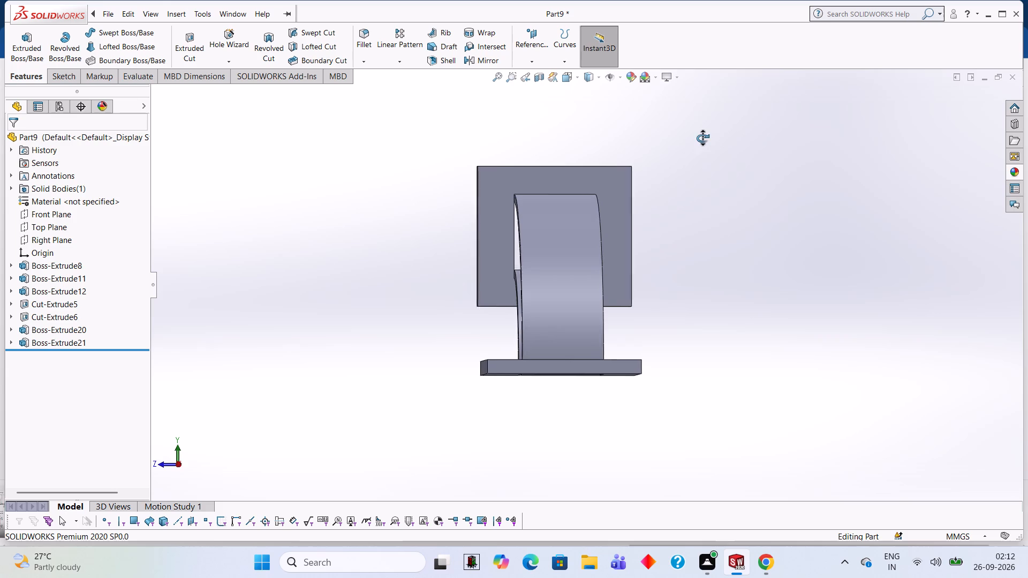
{"action": "middle_click_drag", "start_coordinate": [702, 138], "coordinate": [874, 237]}
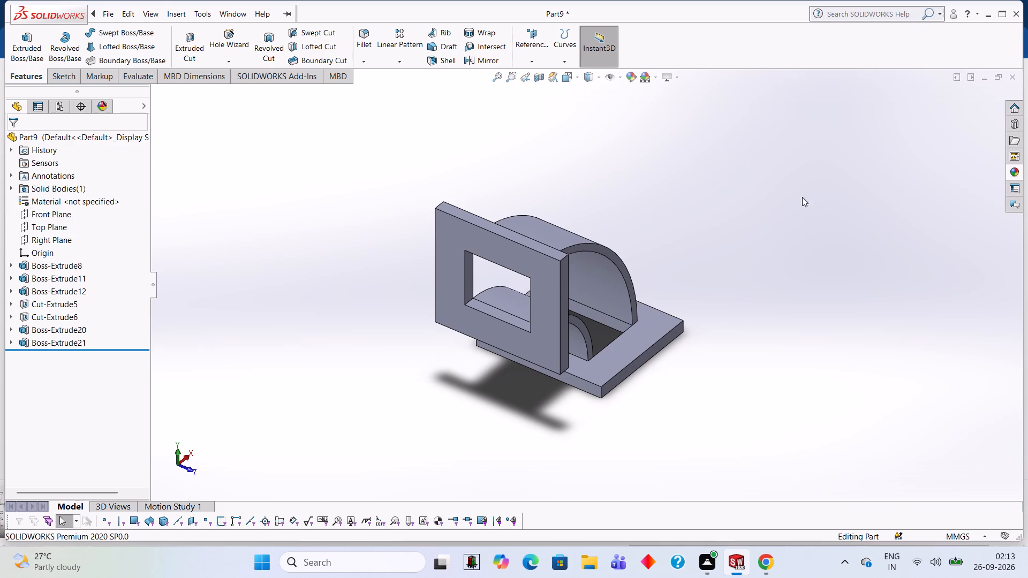
{"action": "middle_click_drag", "start_coordinate": [772, 179], "coordinate": [787, 189]}
{"action": "middle_click_drag", "start_coordinate": [787, 189], "coordinate": [716, 151]}
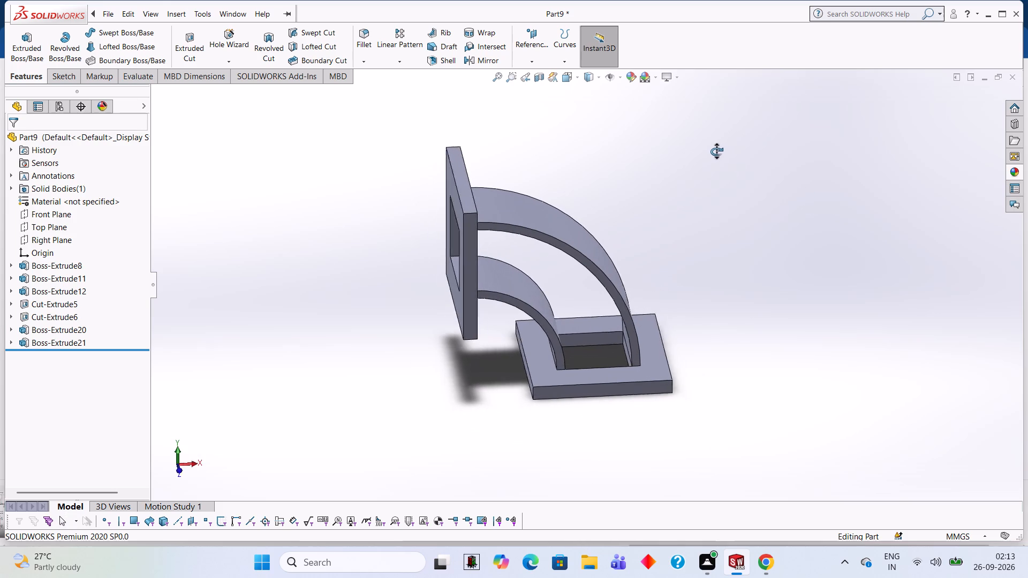
{"action": "middle_click_drag", "start_coordinate": [716, 151], "coordinate": [699, 179]}
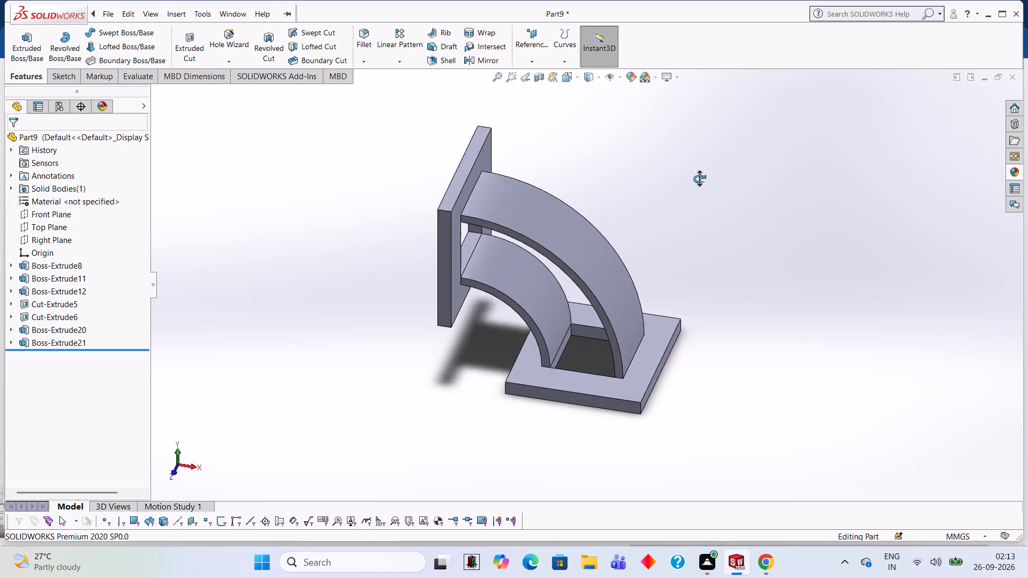
{"action": "middle_click_drag", "start_coordinate": [699, 179], "coordinate": [710, 128]}
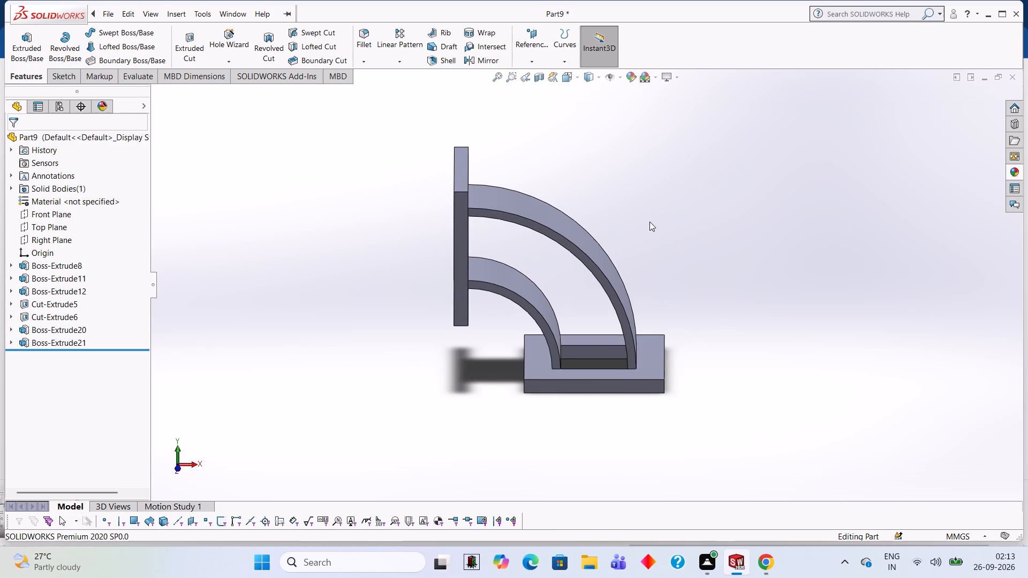
Start a sketch on the inner curved wall's side edge face and draw origin-centred circles of 60 mm and 57 mm radius.
{"action": "left_click", "coordinate": [505, 291]}
{"action": "left_click", "coordinate": [549, 258]}
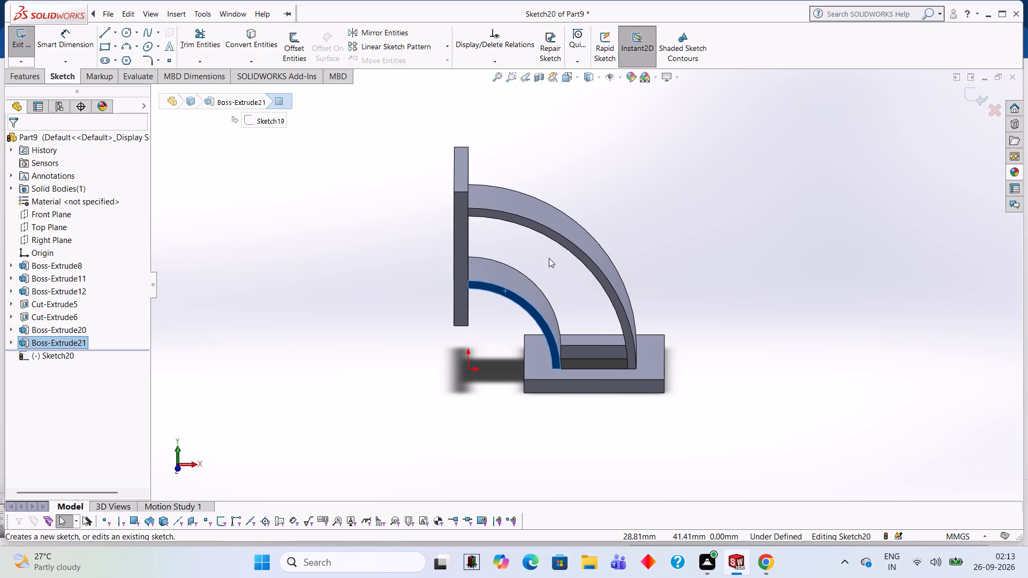
{"action": "key", "text": "ctrl+8"}
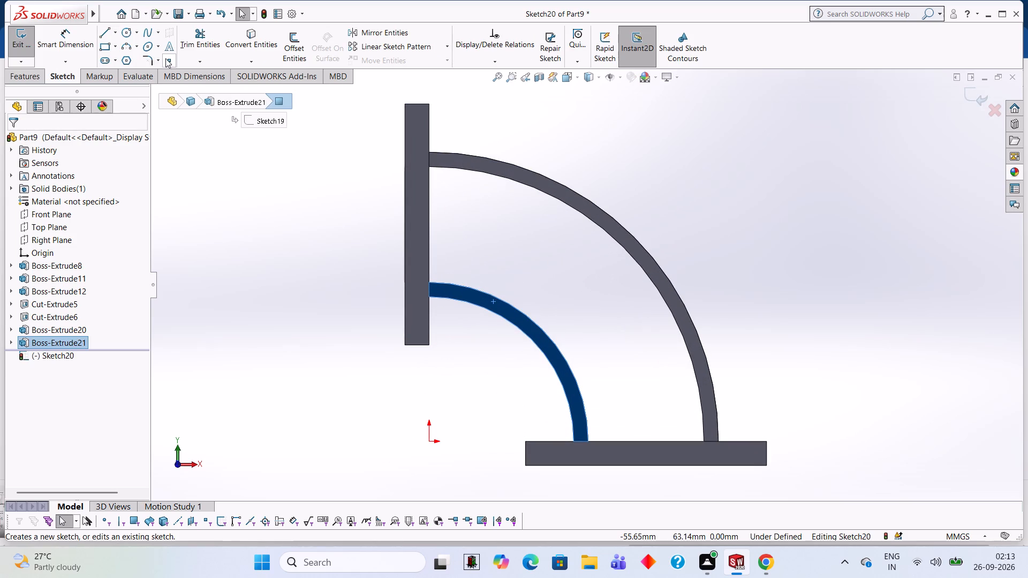
{"action": "left_click", "coordinate": [127, 34]}
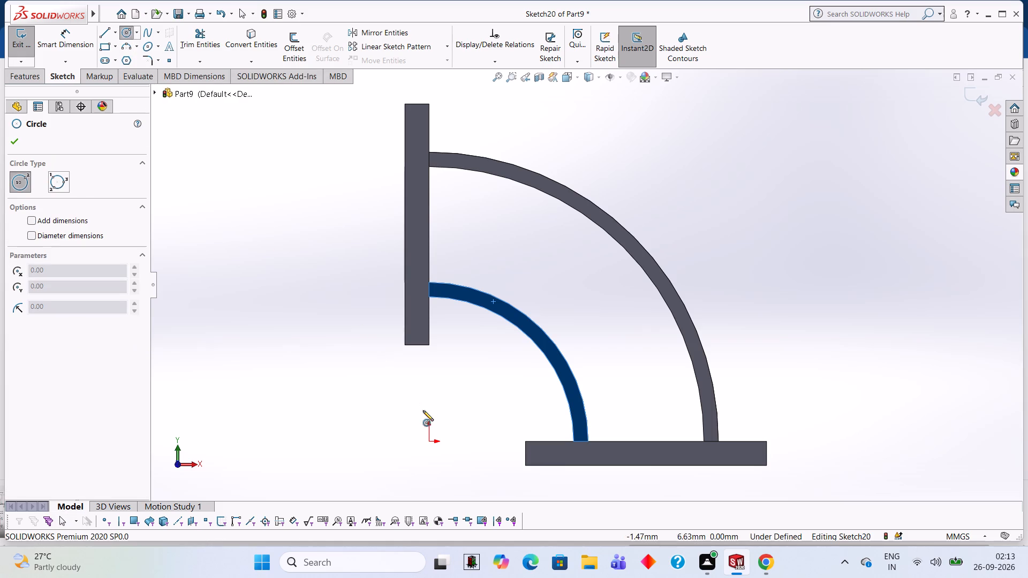
{"action": "left_click", "coordinate": [427, 440]}
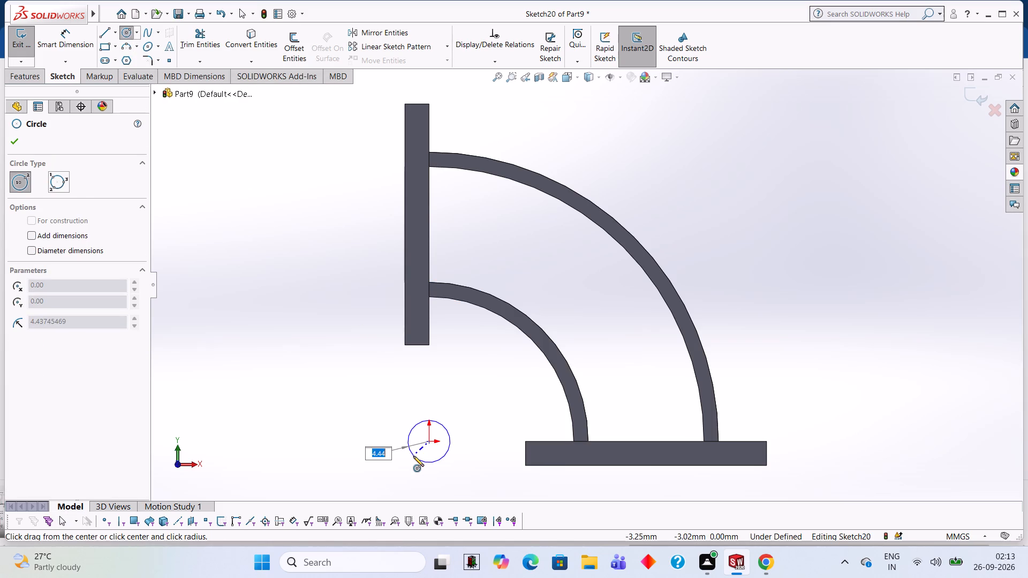
{"action": "type", "text": "60"}
{"action": "key", "text": "Return"}
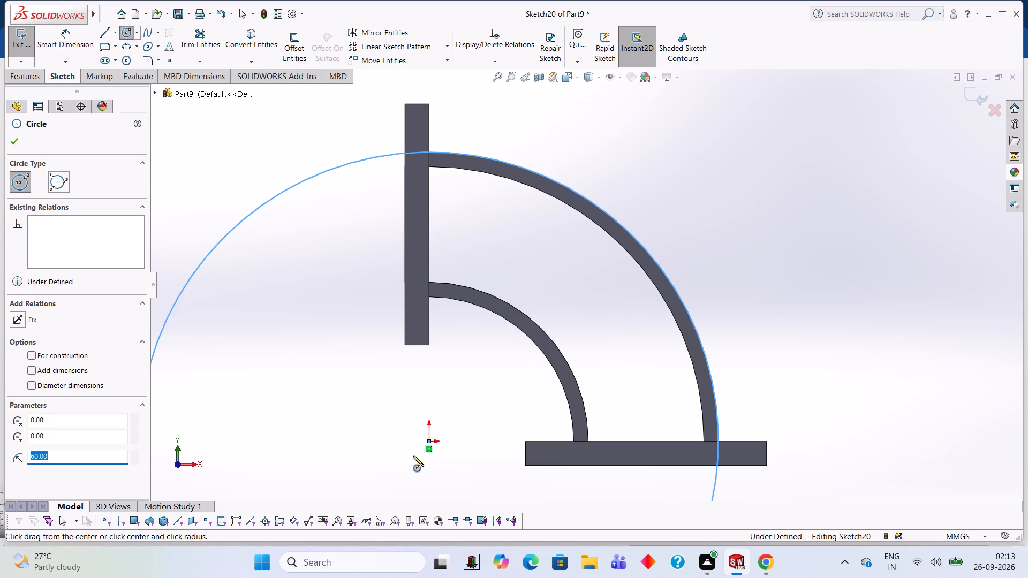
{"action": "left_click", "coordinate": [428, 439]}
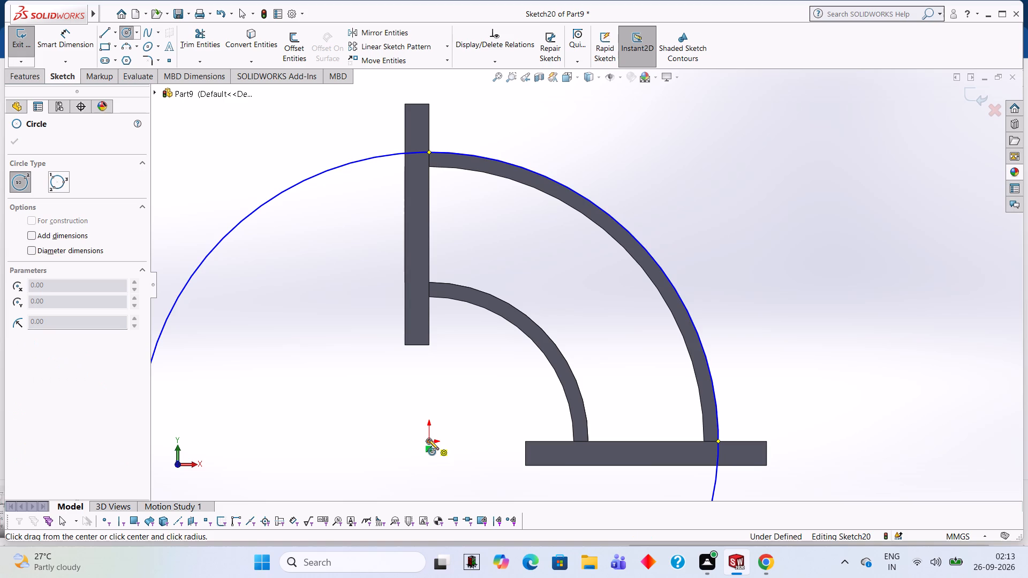
{"action": "type", "text": "57"}
{"action": "key", "text": "Return"}
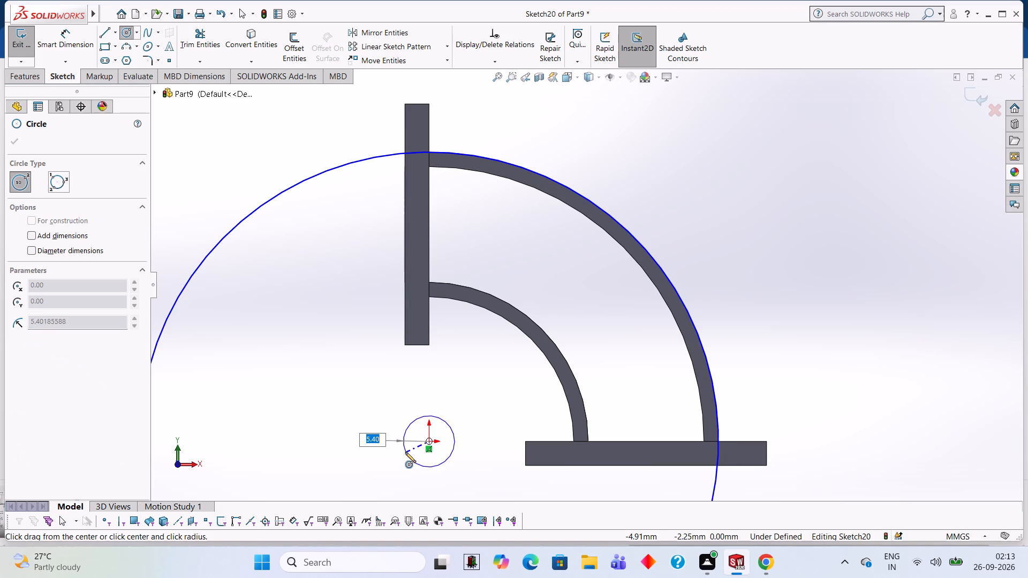
{"action": "type", "text": "57"}
{"action": "key", "text": "Return"}
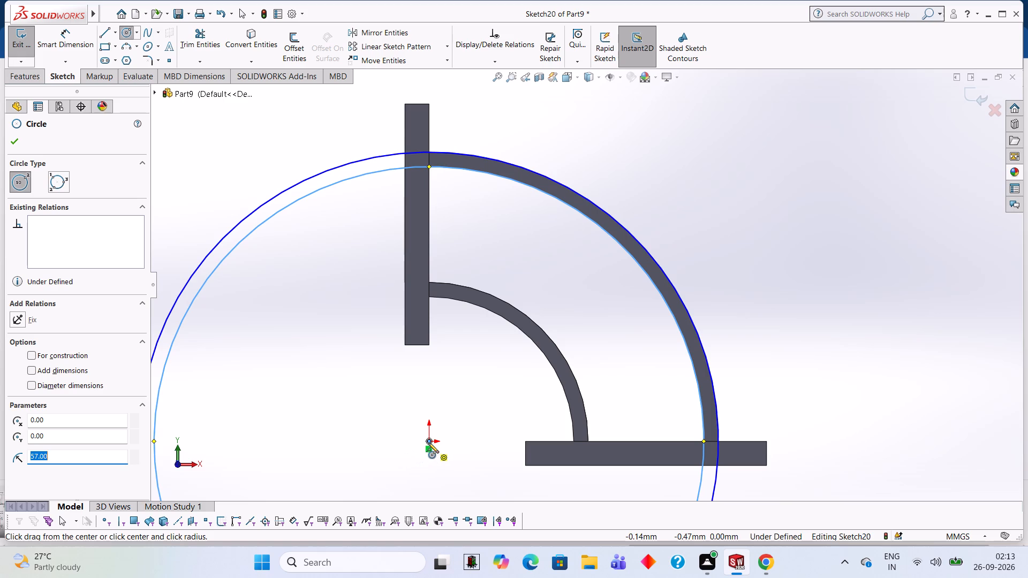
Draw two more origin-centred circles with radii of 33 mm and 30 mm along the inner curved wall.
{"action": "left_click", "coordinate": [428, 442]}
{"action": "type", "text": "33"}
{"action": "key", "text": "Return"}
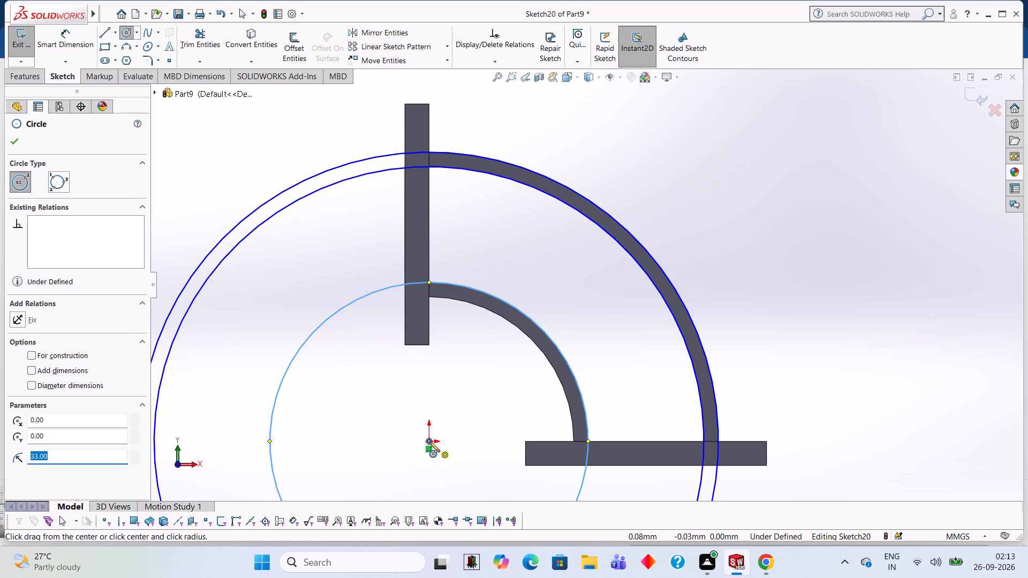
{"action": "left_click", "coordinate": [429, 442]}
{"action": "type", "text": "30"}
{"action": "key", "text": "Return"}
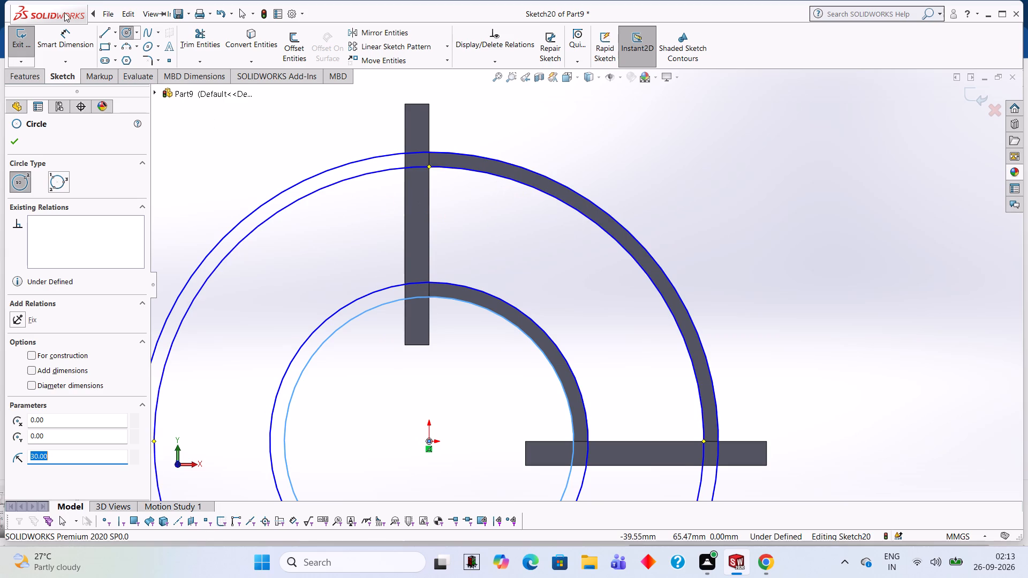
Draw a vertical line at the upright flange and a horizontal line at the base flange, joining the 57 mm and 33 mm radius circles.
{"action": "left_click", "coordinate": [105, 33]}
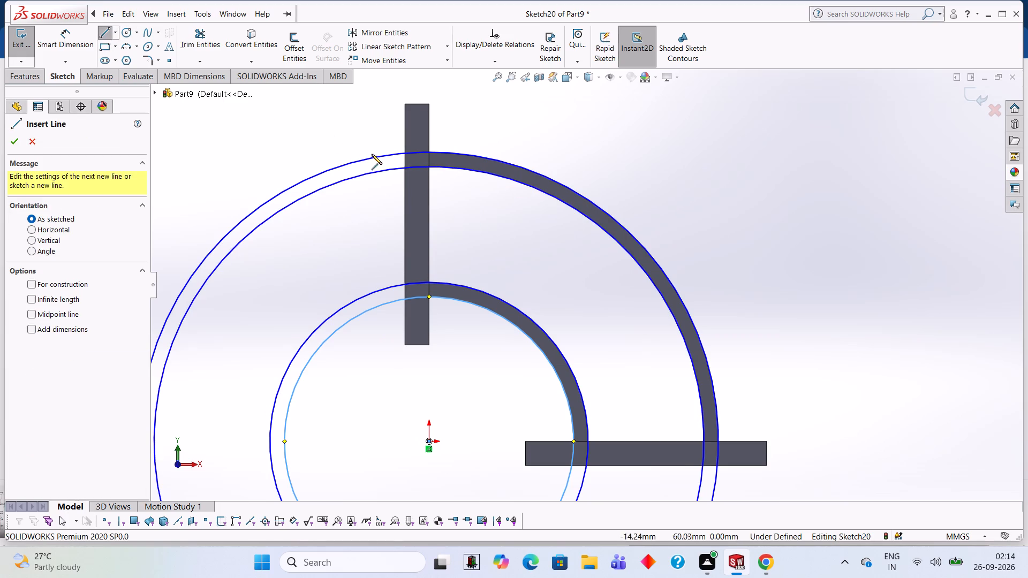
{"action": "left_click", "coordinate": [428, 166]}
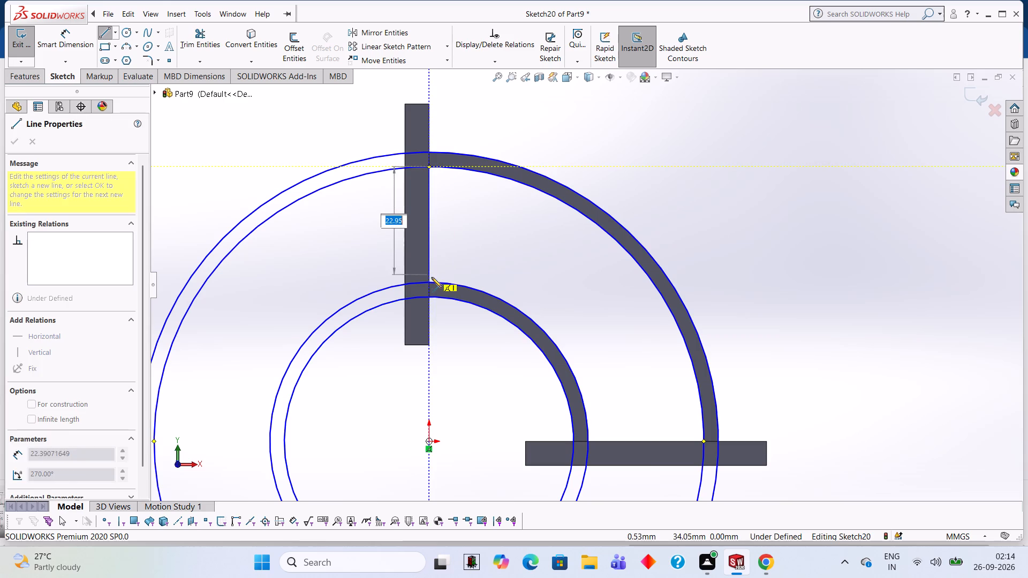
{"action": "left_click", "coordinate": [429, 280]}
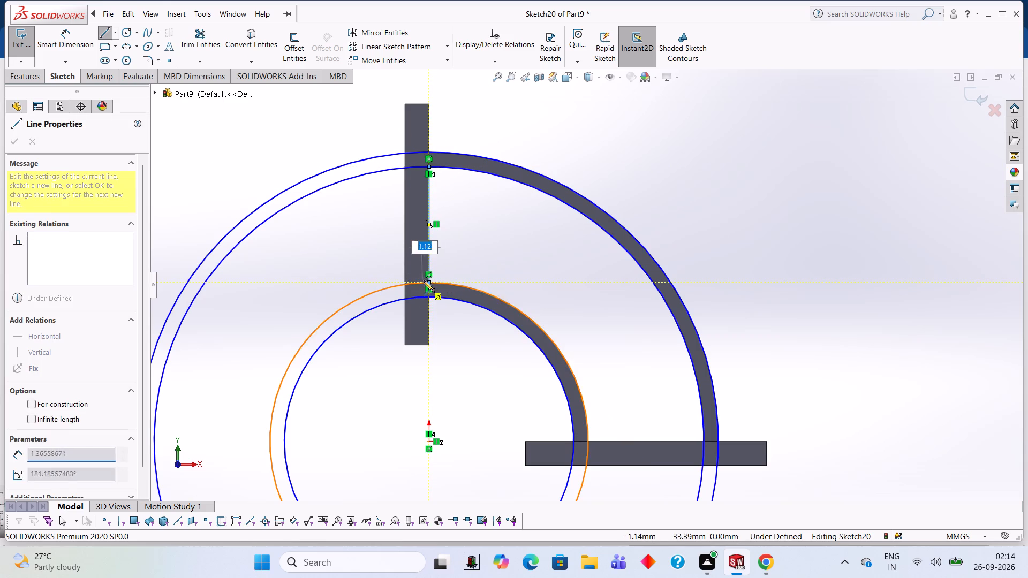
{"action": "key", "text": "Escape"}
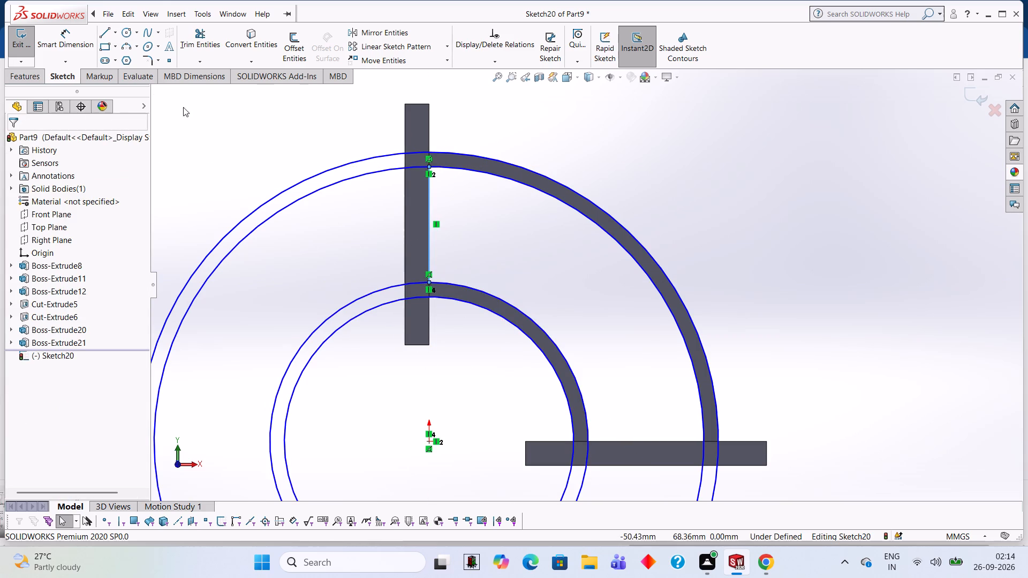
{"action": "left_click", "coordinate": [109, 35]}
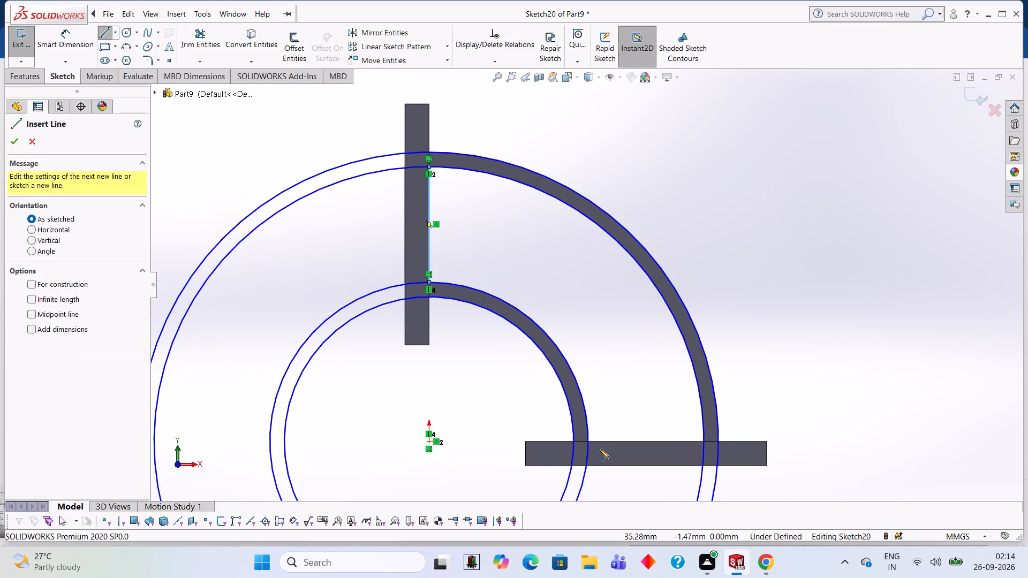
{"action": "left_click", "coordinate": [588, 441]}
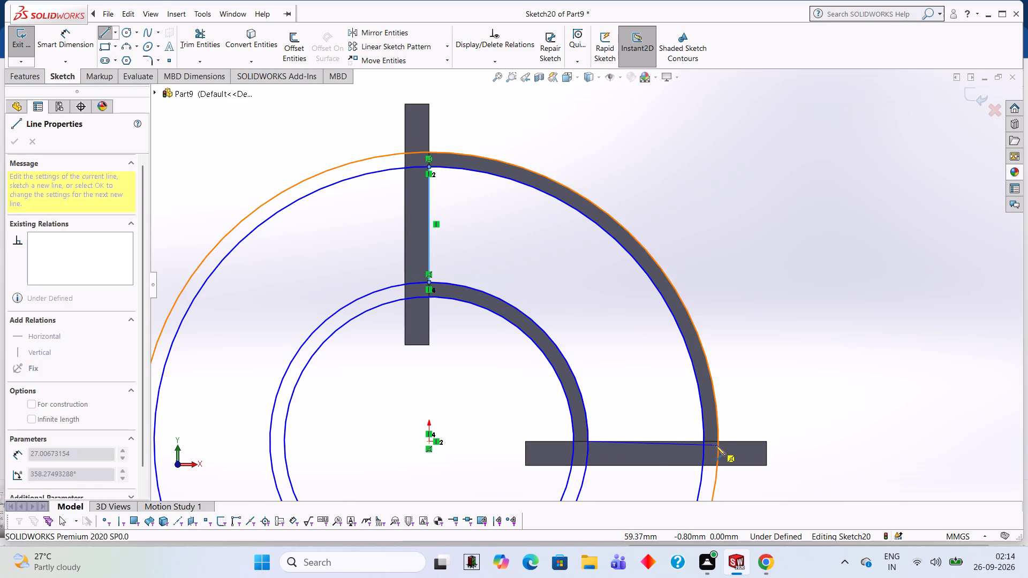
{"action": "left_click", "coordinate": [705, 441]}
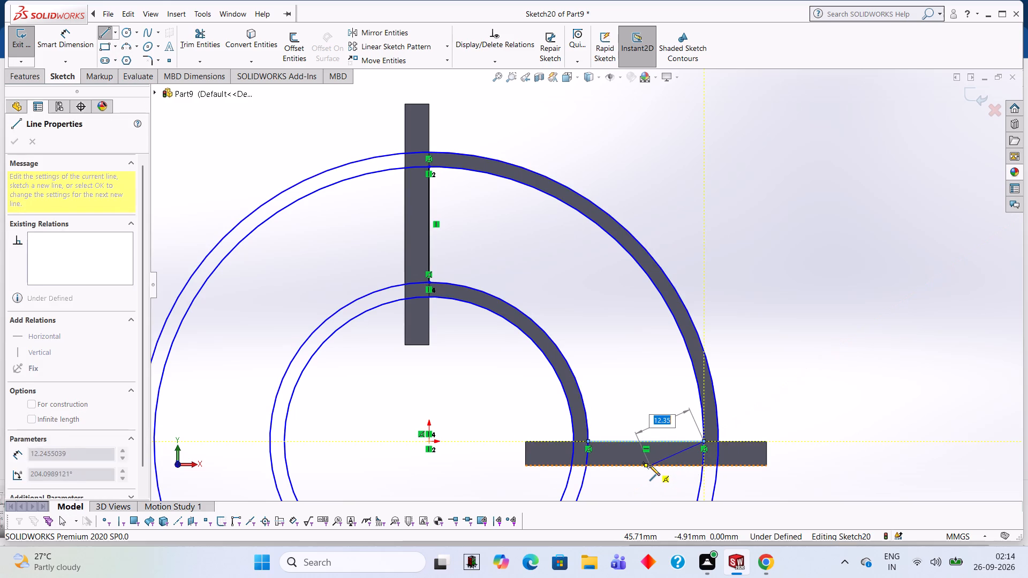
{"action": "key", "text": "Escape"}
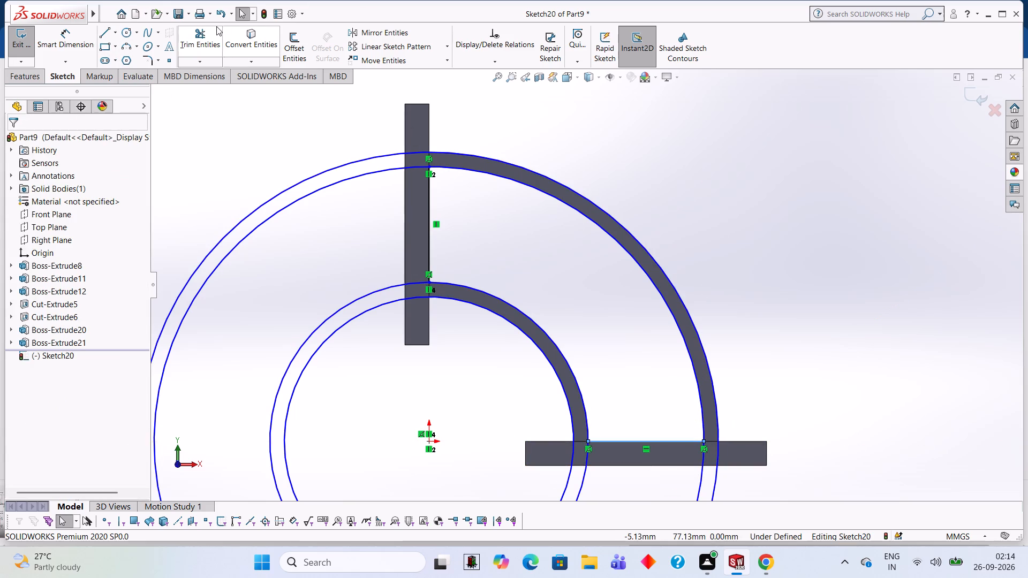
Trim the four circles to leave a closed side profile bounded by the 57 mm and 33 mm radius arcs and the two lines.
{"action": "left_click", "coordinate": [213, 33]}
{"action": "left_click", "coordinate": [310, 179]}
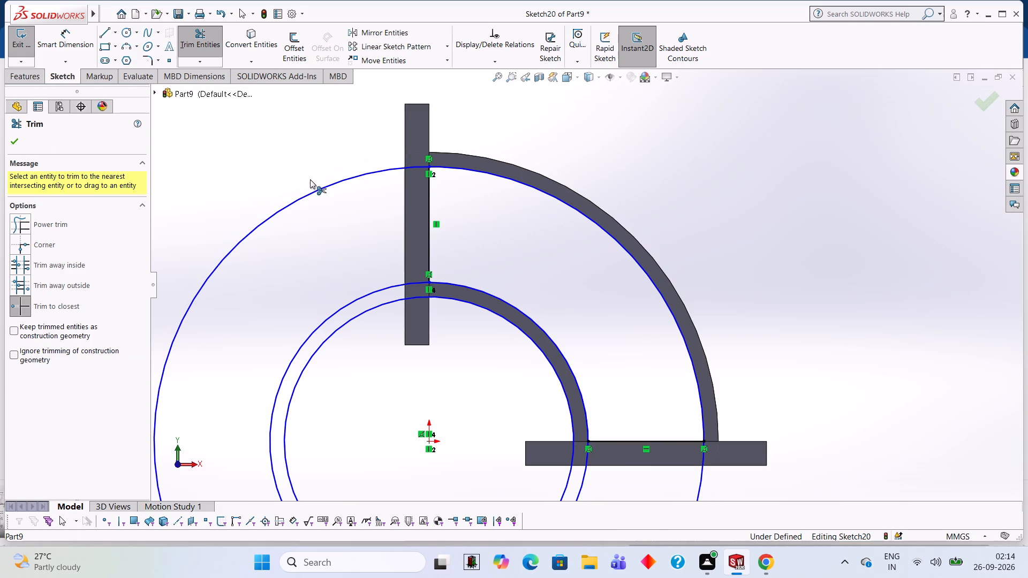
{"action": "left_click", "coordinate": [312, 193]}
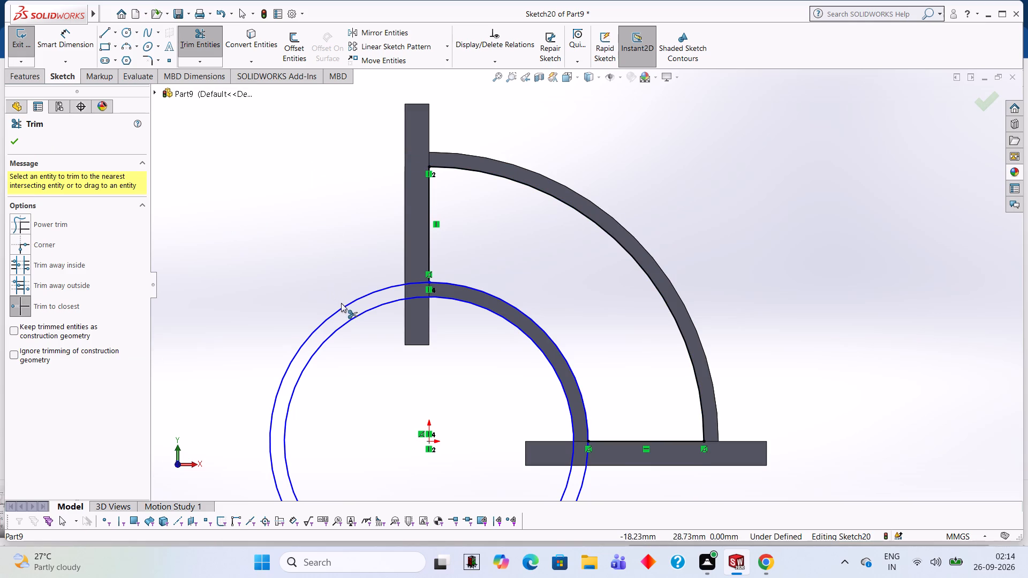
{"action": "left_click", "coordinate": [341, 303]}
{"action": "left_click", "coordinate": [343, 307]}
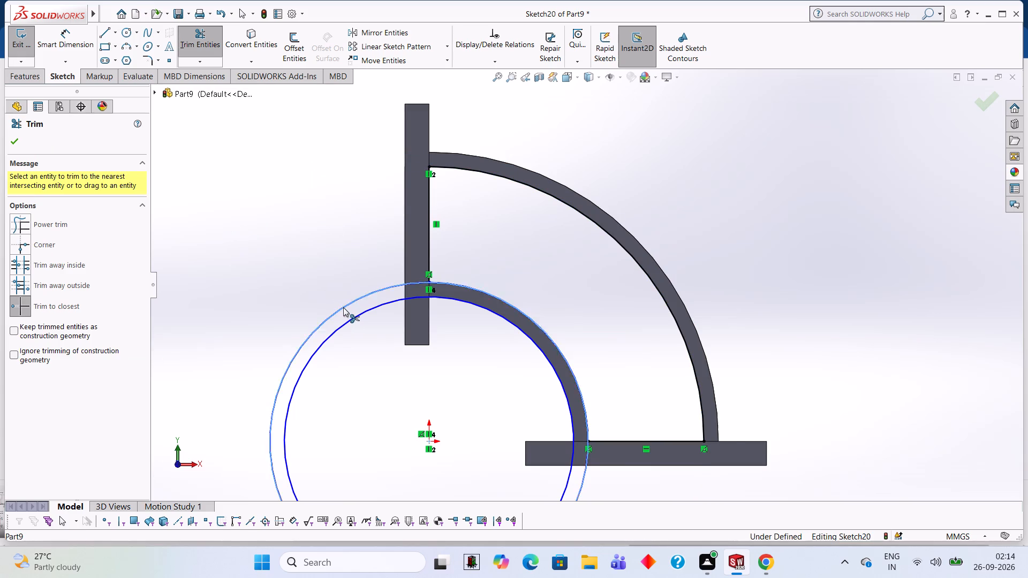
{"action": "left_click", "coordinate": [348, 319]}
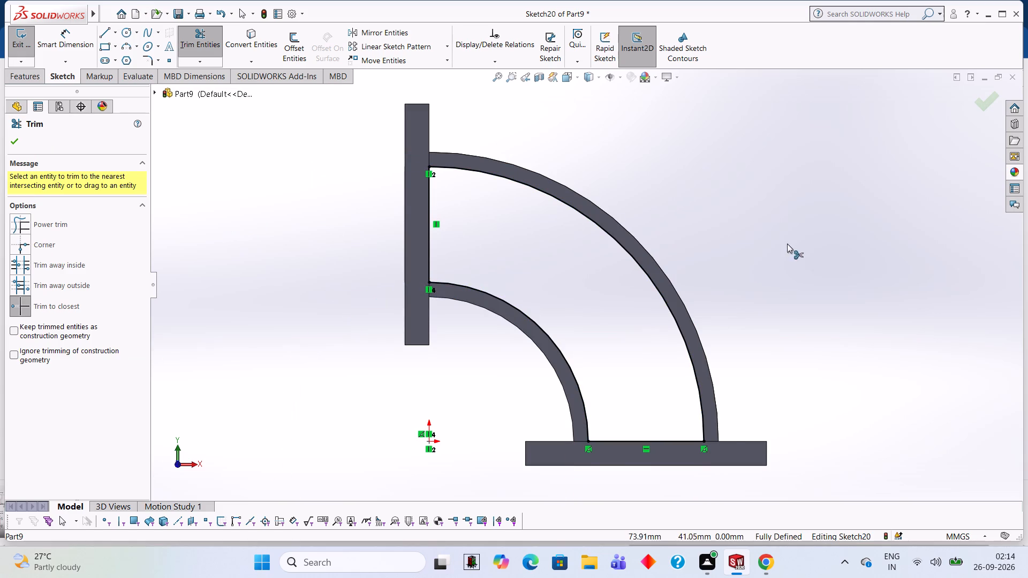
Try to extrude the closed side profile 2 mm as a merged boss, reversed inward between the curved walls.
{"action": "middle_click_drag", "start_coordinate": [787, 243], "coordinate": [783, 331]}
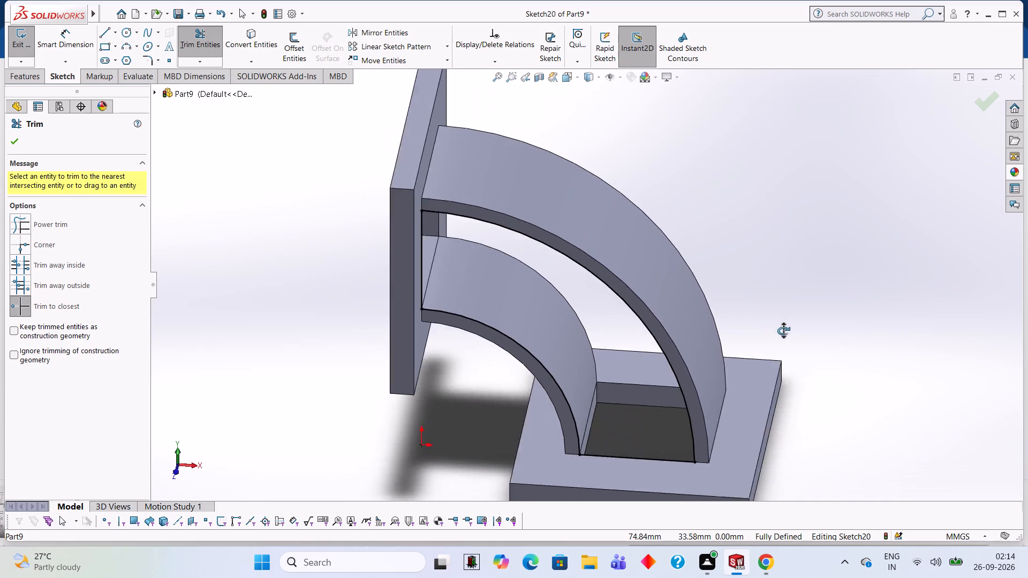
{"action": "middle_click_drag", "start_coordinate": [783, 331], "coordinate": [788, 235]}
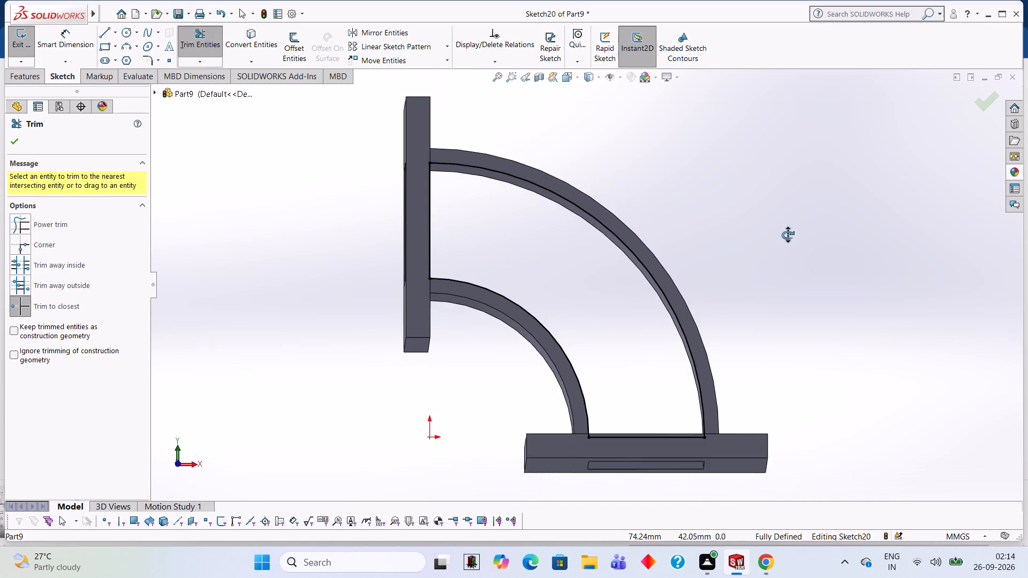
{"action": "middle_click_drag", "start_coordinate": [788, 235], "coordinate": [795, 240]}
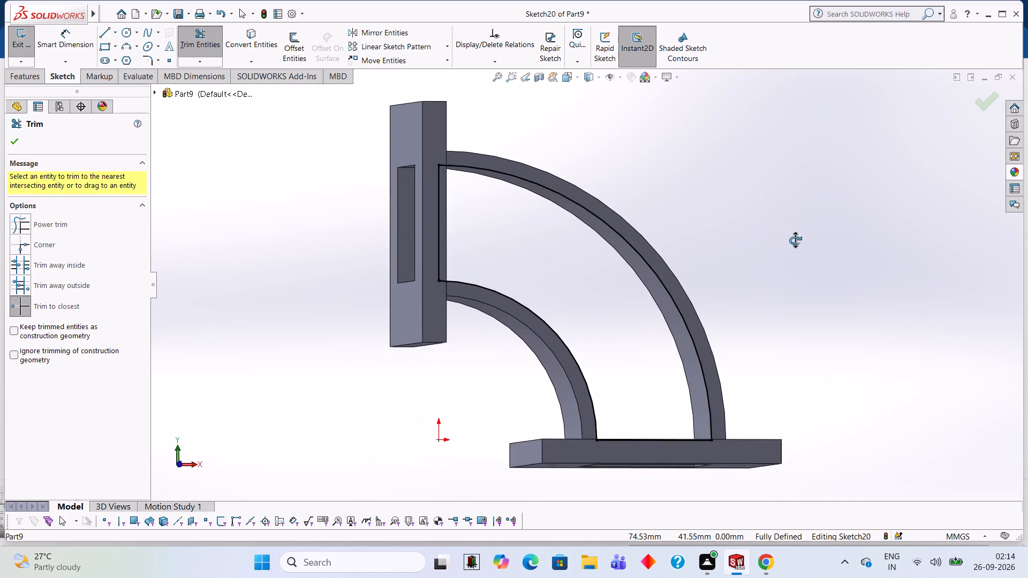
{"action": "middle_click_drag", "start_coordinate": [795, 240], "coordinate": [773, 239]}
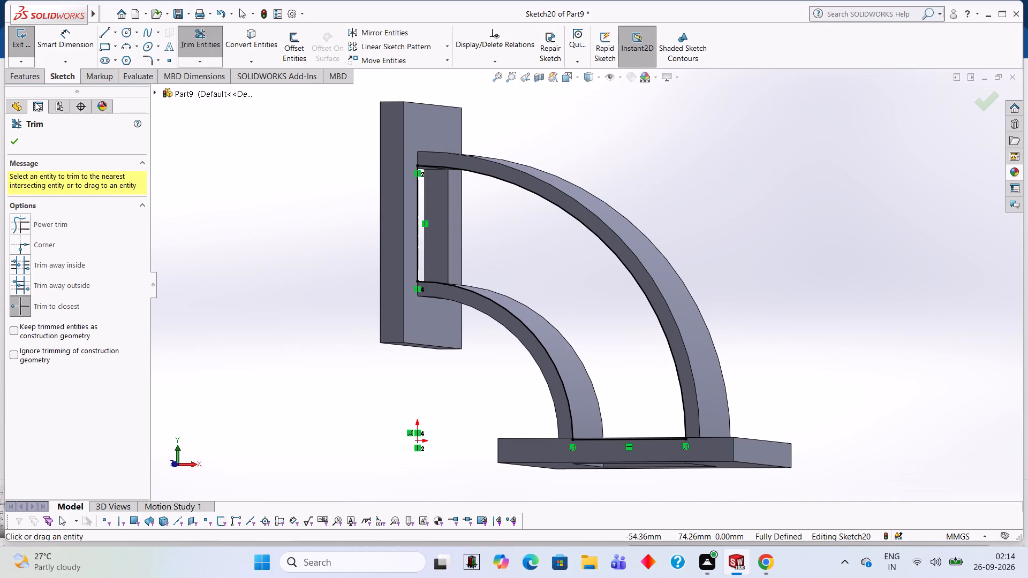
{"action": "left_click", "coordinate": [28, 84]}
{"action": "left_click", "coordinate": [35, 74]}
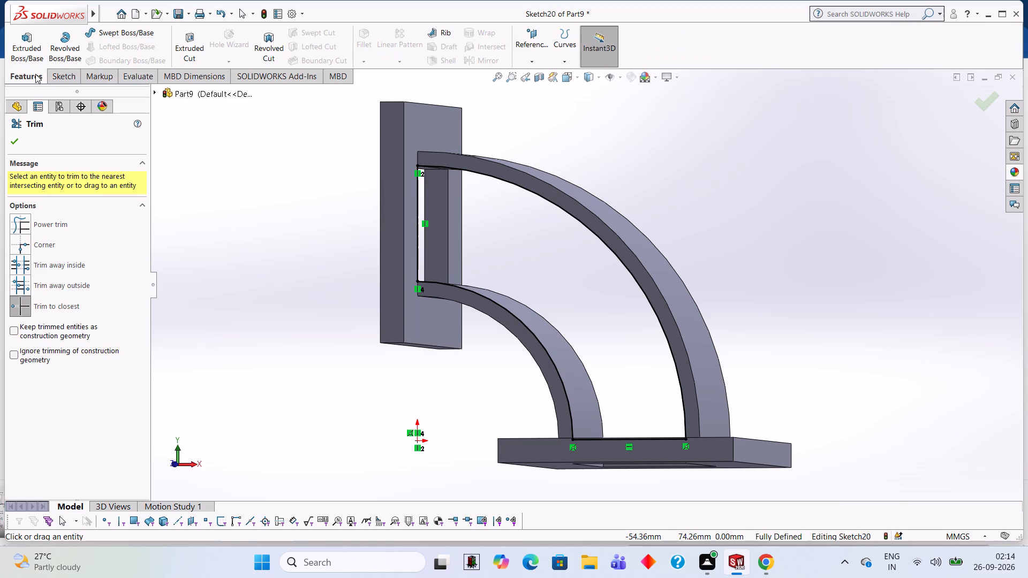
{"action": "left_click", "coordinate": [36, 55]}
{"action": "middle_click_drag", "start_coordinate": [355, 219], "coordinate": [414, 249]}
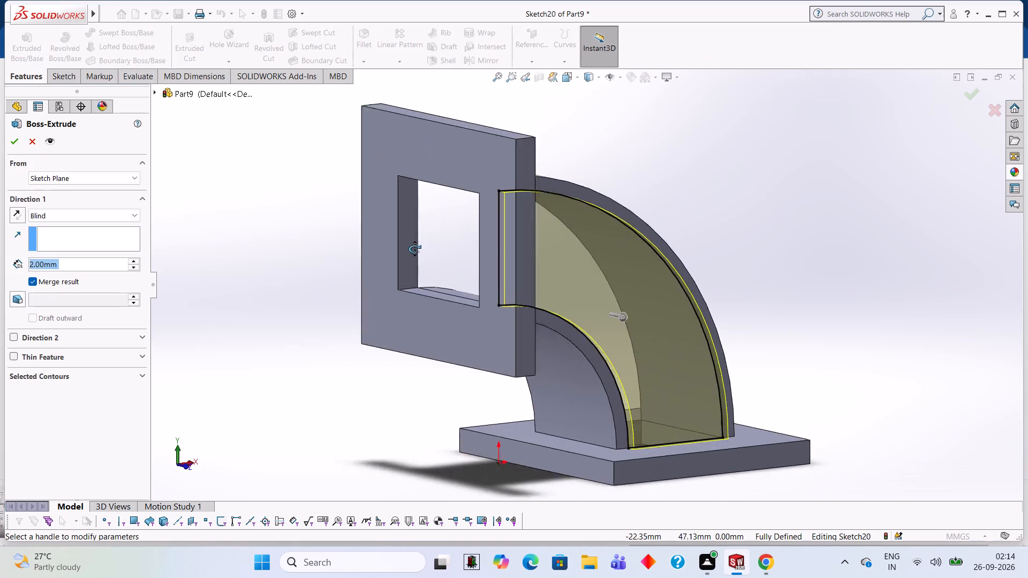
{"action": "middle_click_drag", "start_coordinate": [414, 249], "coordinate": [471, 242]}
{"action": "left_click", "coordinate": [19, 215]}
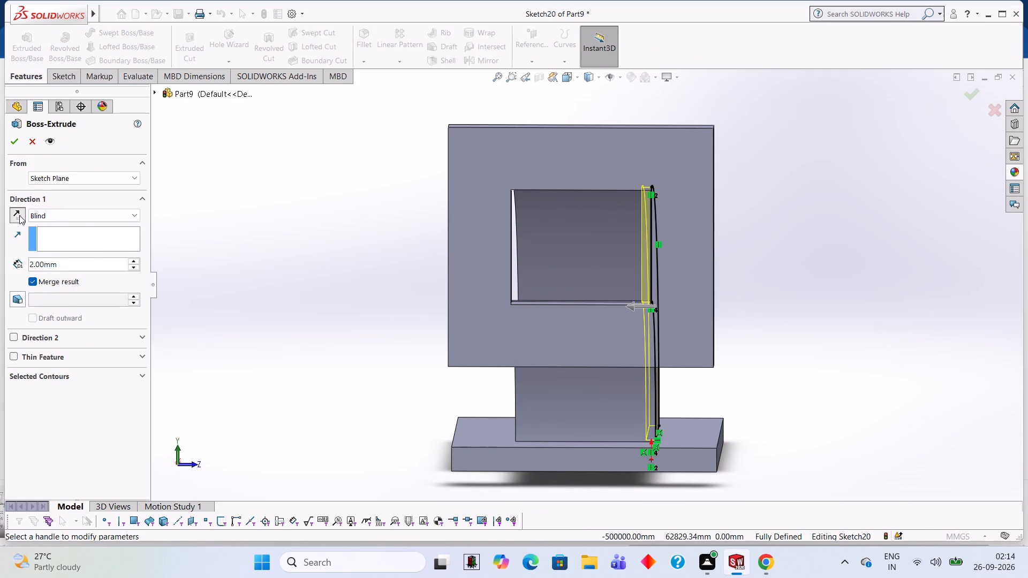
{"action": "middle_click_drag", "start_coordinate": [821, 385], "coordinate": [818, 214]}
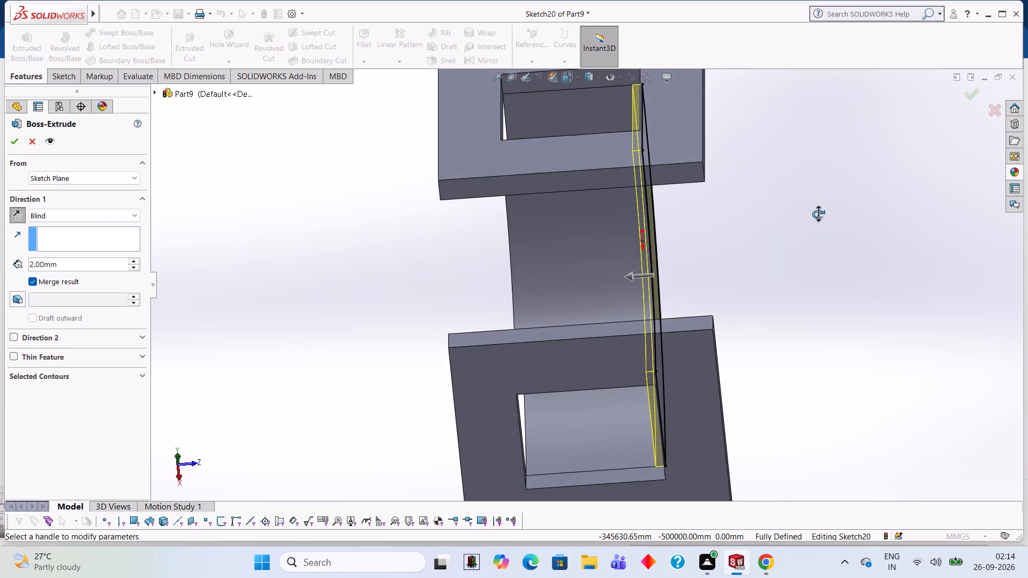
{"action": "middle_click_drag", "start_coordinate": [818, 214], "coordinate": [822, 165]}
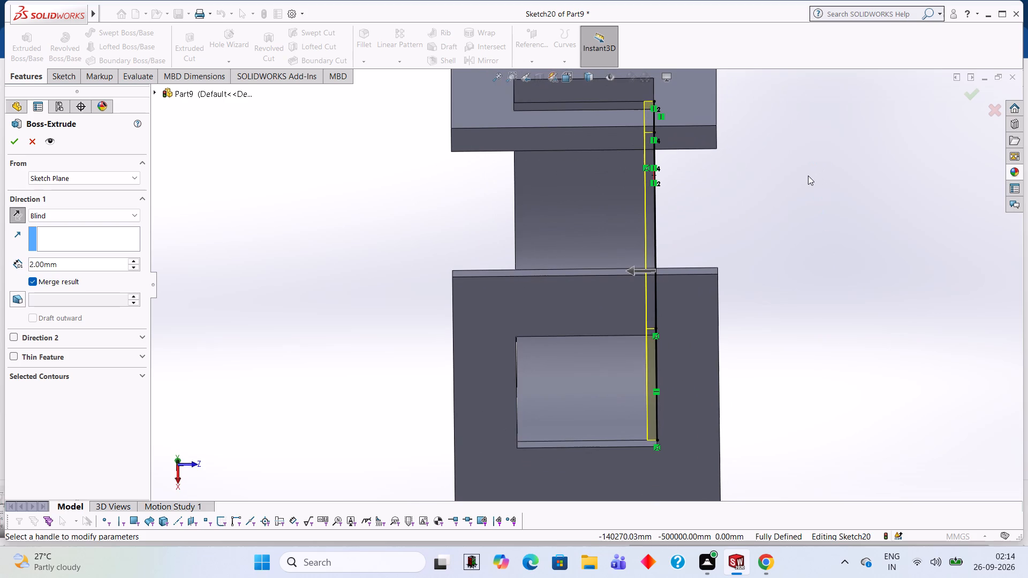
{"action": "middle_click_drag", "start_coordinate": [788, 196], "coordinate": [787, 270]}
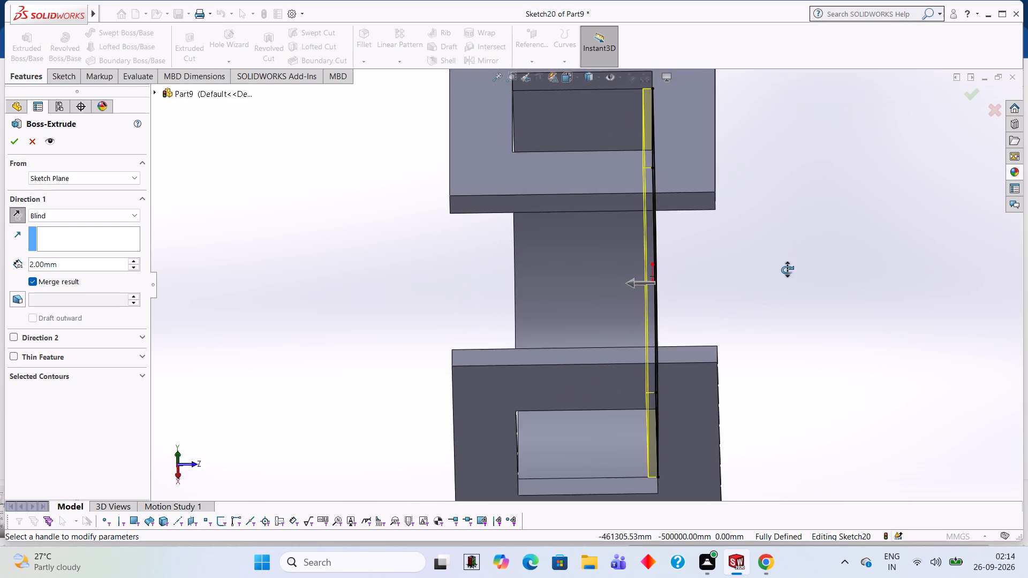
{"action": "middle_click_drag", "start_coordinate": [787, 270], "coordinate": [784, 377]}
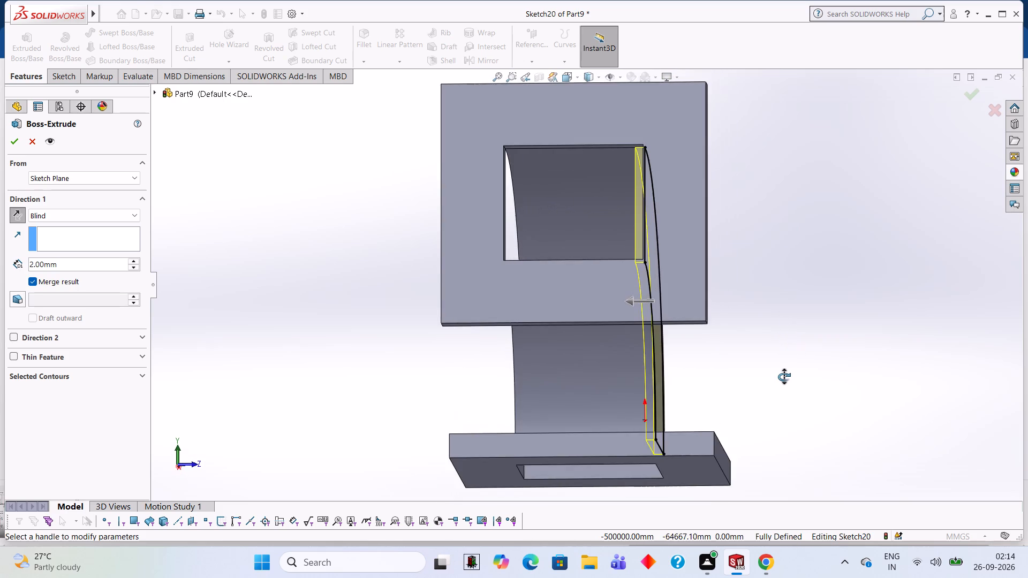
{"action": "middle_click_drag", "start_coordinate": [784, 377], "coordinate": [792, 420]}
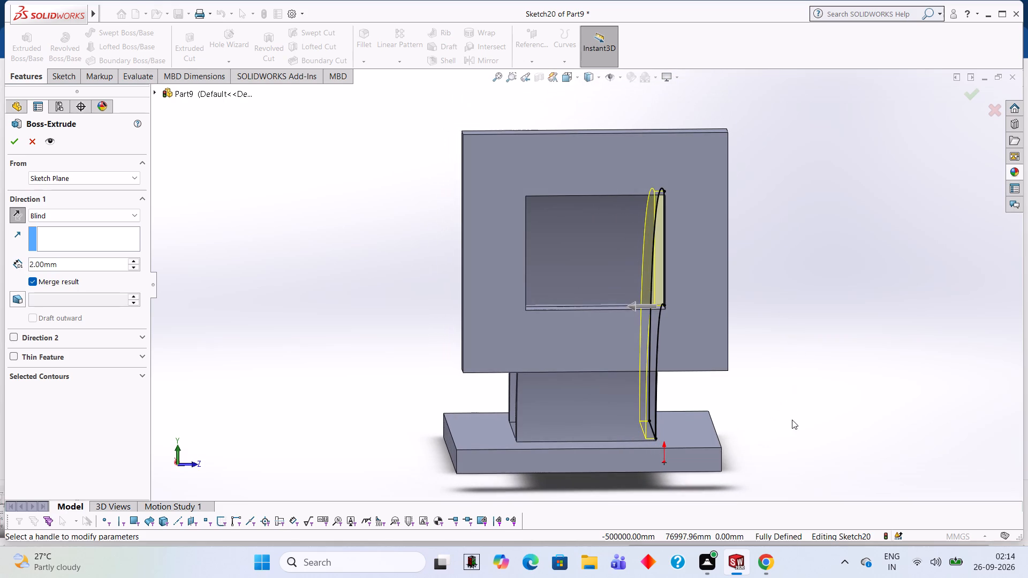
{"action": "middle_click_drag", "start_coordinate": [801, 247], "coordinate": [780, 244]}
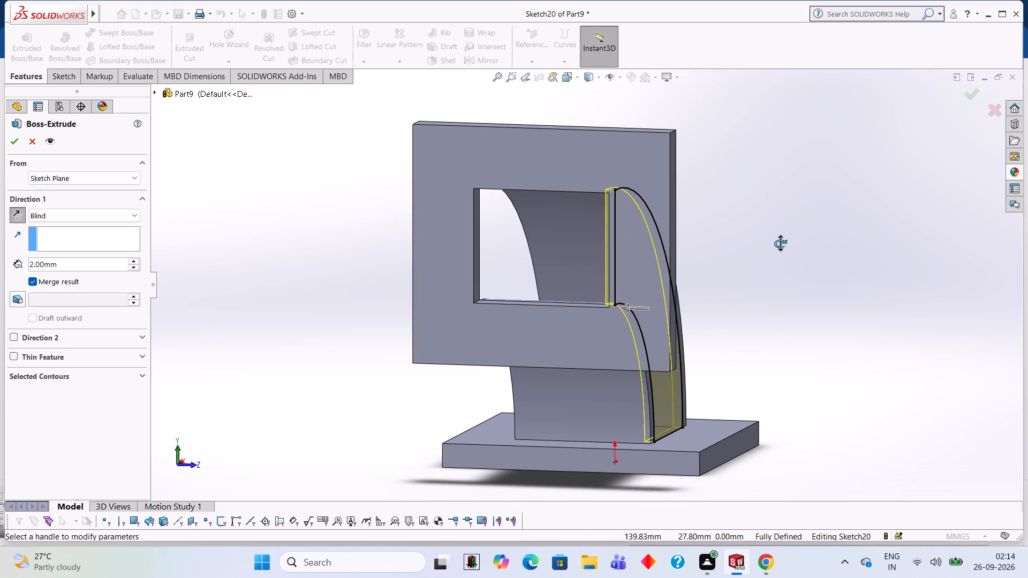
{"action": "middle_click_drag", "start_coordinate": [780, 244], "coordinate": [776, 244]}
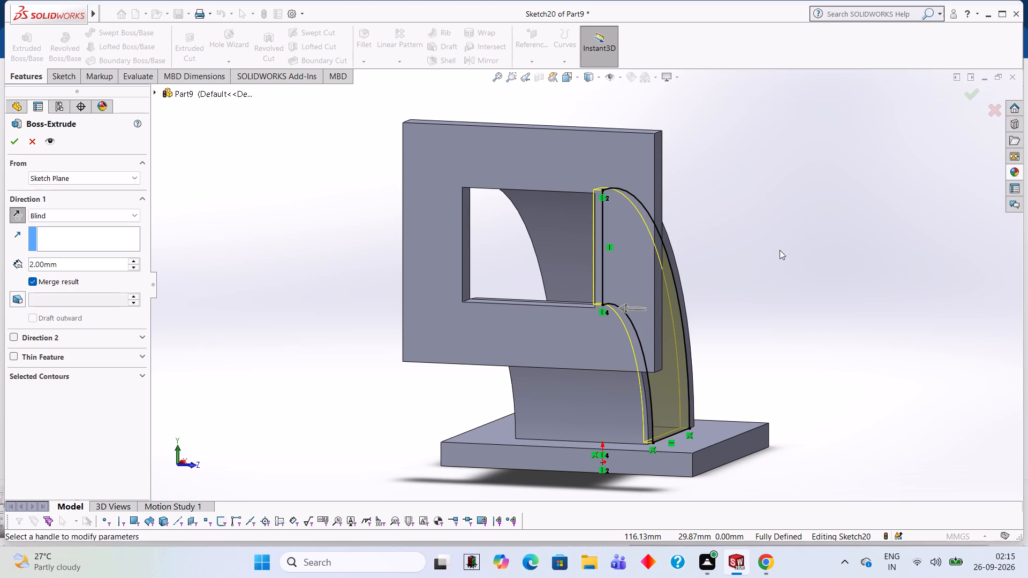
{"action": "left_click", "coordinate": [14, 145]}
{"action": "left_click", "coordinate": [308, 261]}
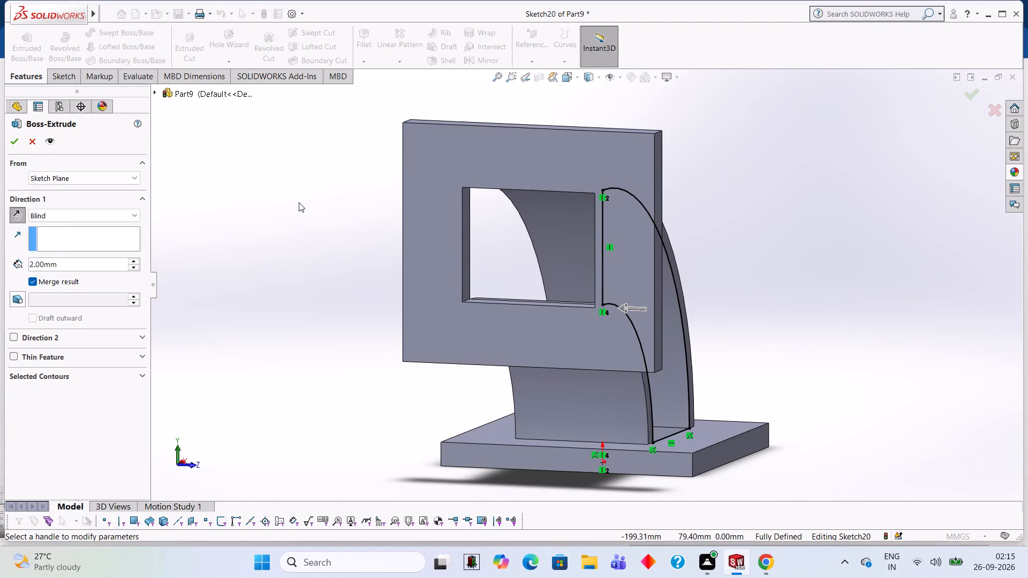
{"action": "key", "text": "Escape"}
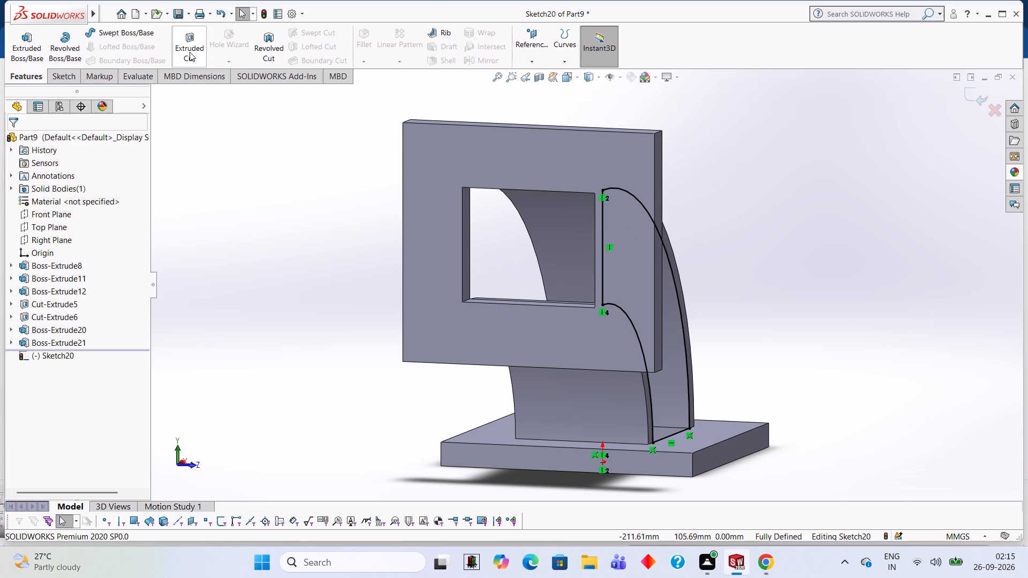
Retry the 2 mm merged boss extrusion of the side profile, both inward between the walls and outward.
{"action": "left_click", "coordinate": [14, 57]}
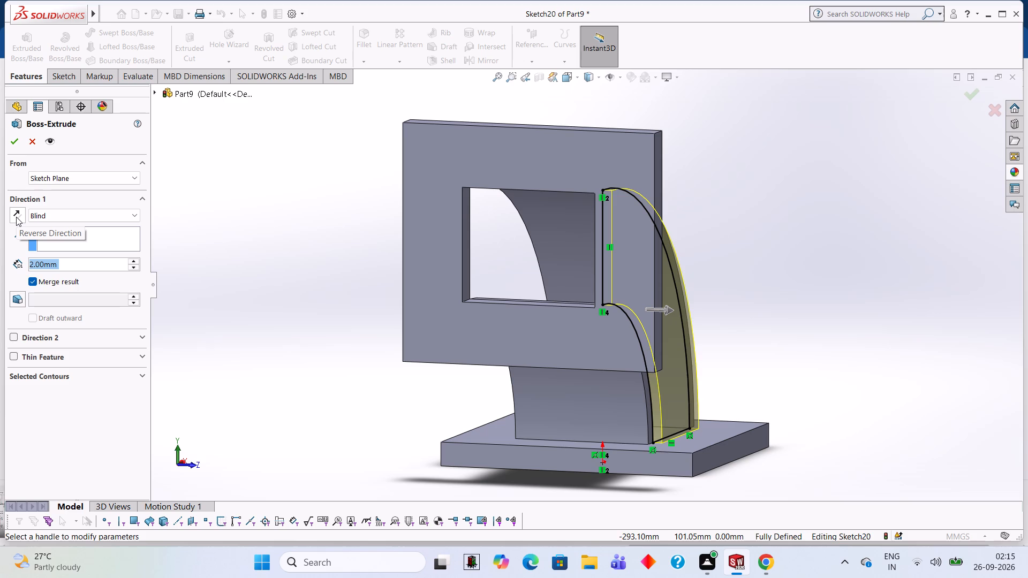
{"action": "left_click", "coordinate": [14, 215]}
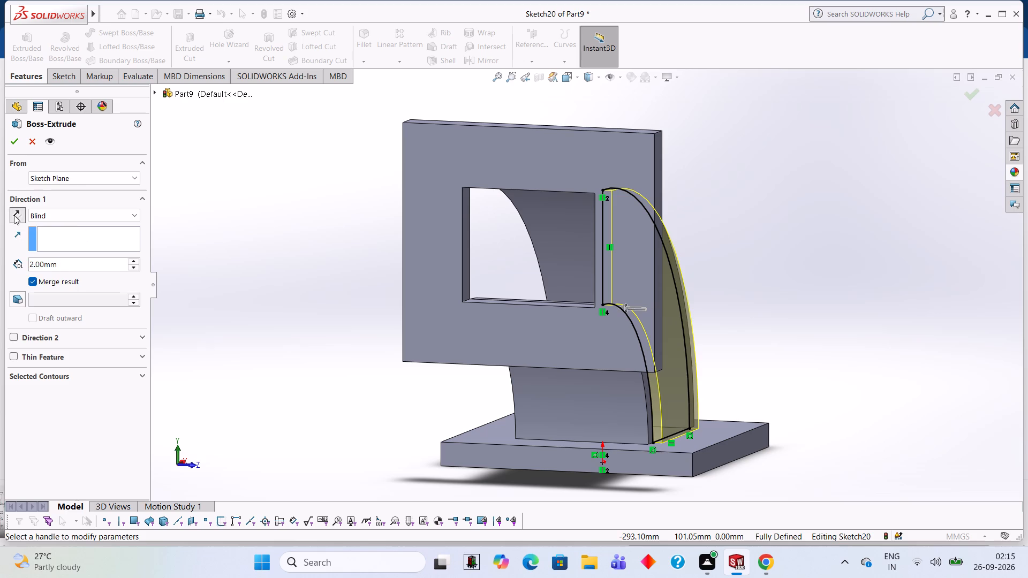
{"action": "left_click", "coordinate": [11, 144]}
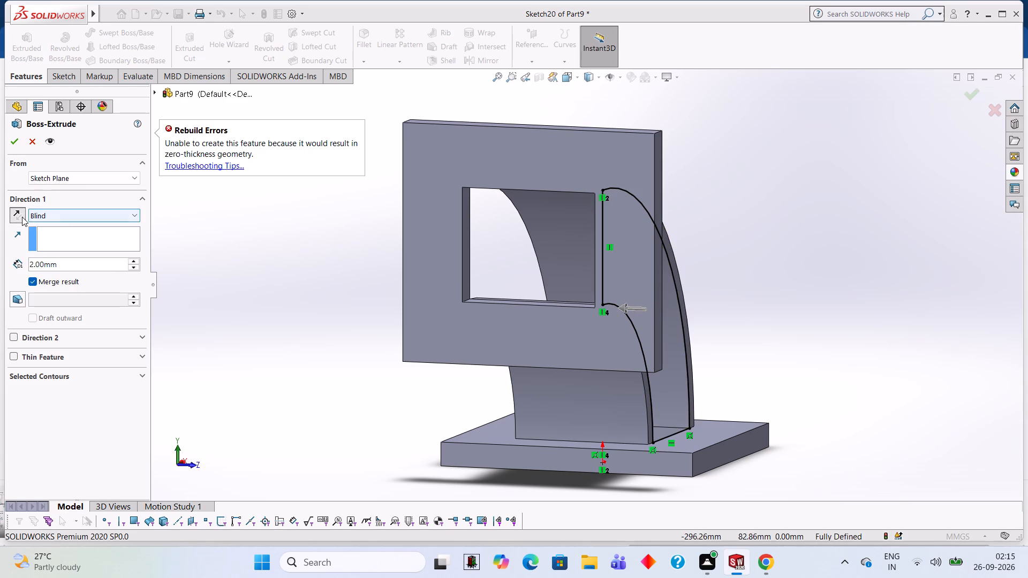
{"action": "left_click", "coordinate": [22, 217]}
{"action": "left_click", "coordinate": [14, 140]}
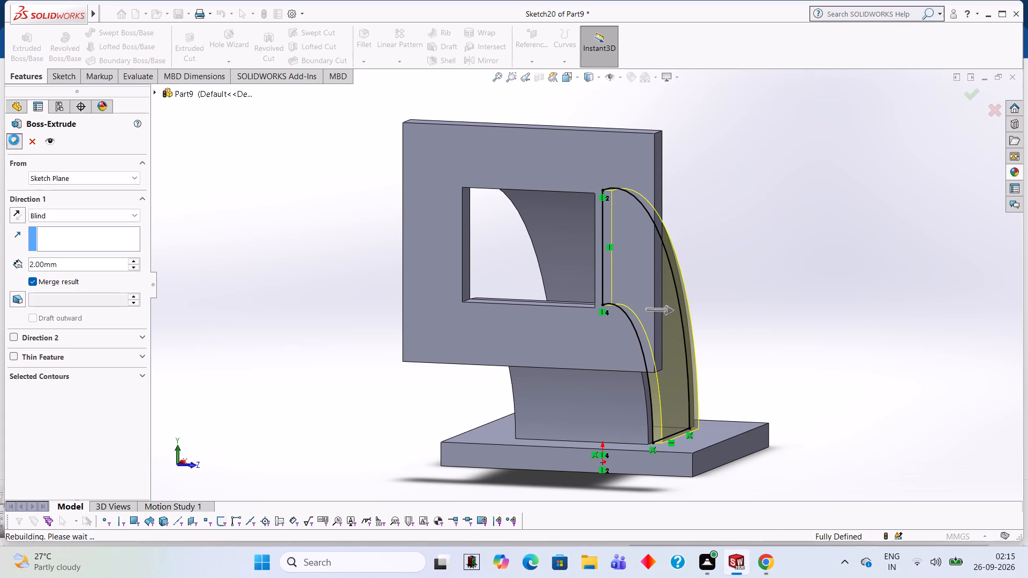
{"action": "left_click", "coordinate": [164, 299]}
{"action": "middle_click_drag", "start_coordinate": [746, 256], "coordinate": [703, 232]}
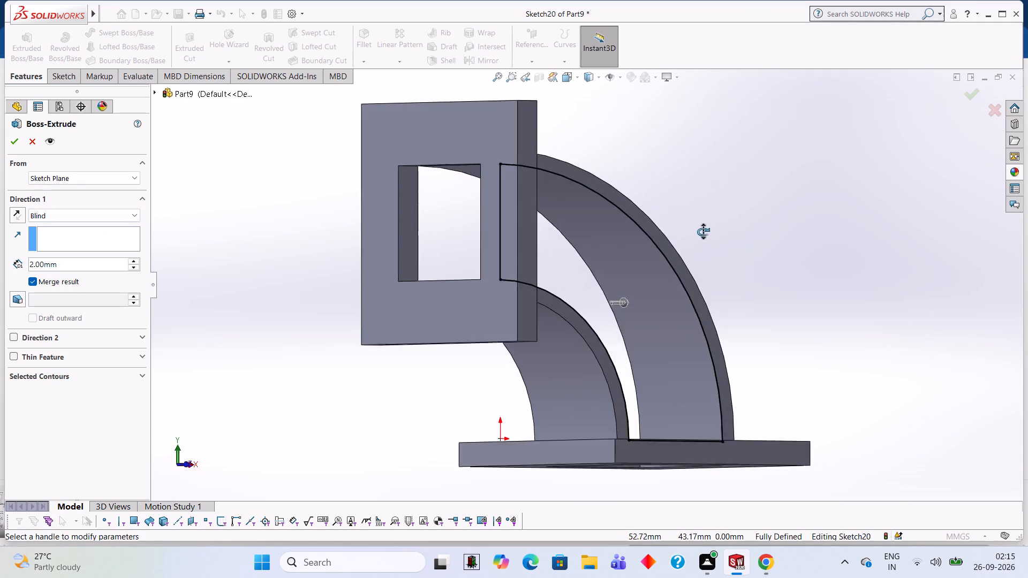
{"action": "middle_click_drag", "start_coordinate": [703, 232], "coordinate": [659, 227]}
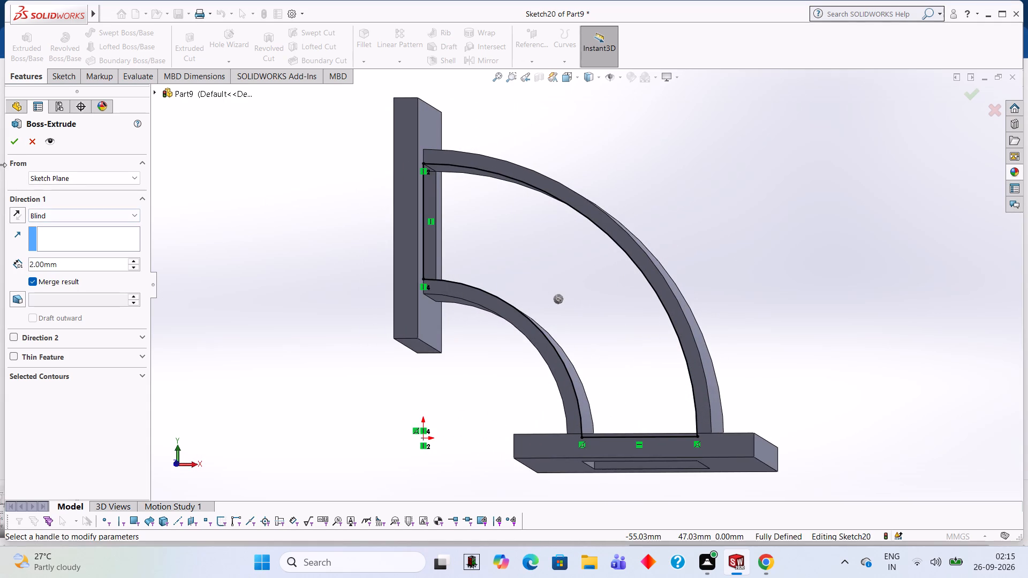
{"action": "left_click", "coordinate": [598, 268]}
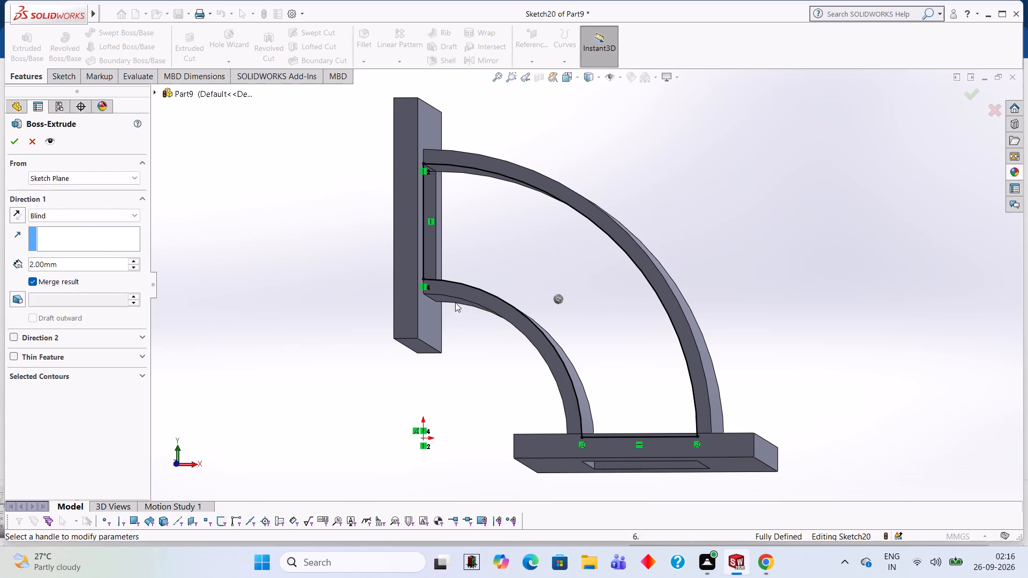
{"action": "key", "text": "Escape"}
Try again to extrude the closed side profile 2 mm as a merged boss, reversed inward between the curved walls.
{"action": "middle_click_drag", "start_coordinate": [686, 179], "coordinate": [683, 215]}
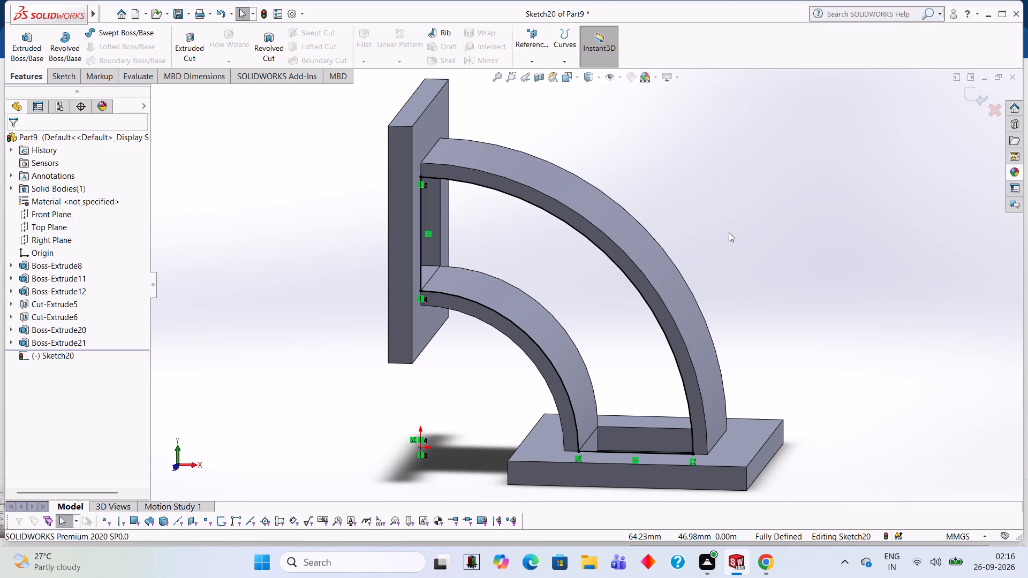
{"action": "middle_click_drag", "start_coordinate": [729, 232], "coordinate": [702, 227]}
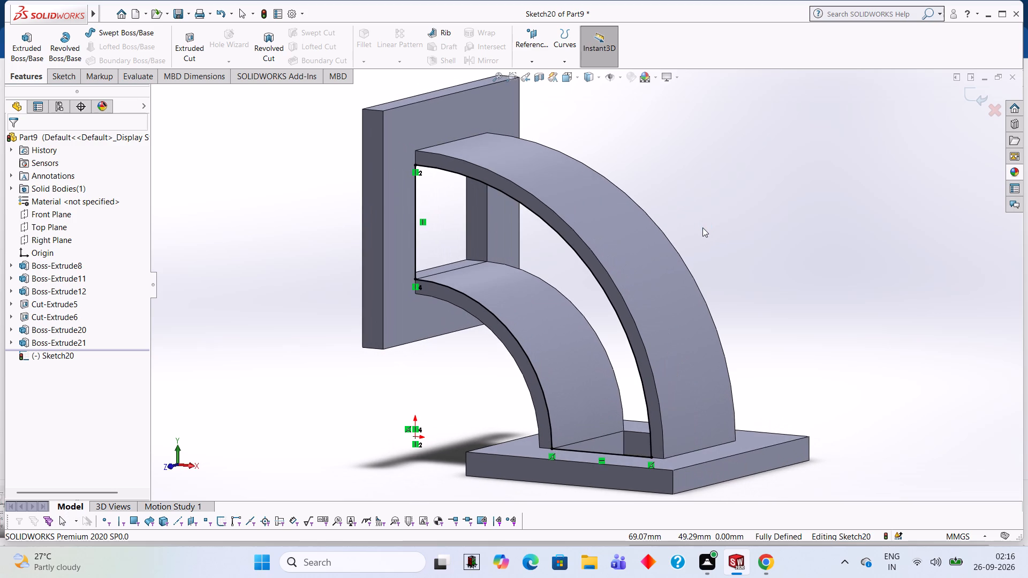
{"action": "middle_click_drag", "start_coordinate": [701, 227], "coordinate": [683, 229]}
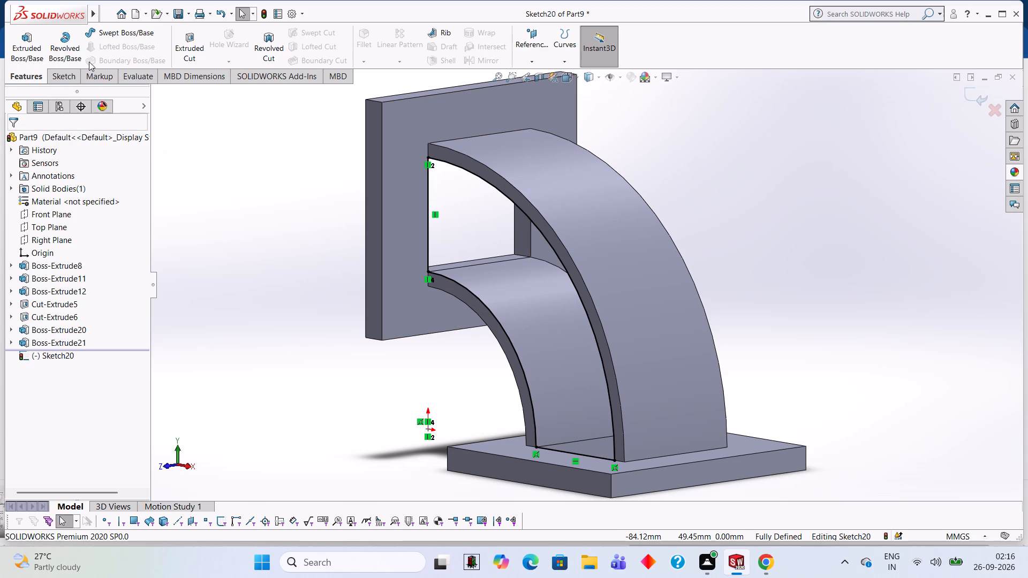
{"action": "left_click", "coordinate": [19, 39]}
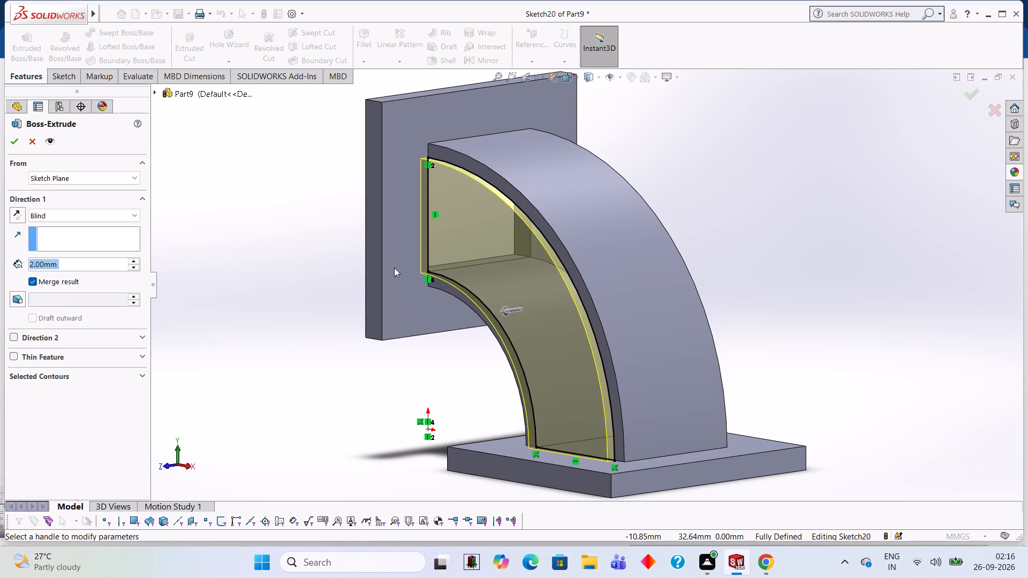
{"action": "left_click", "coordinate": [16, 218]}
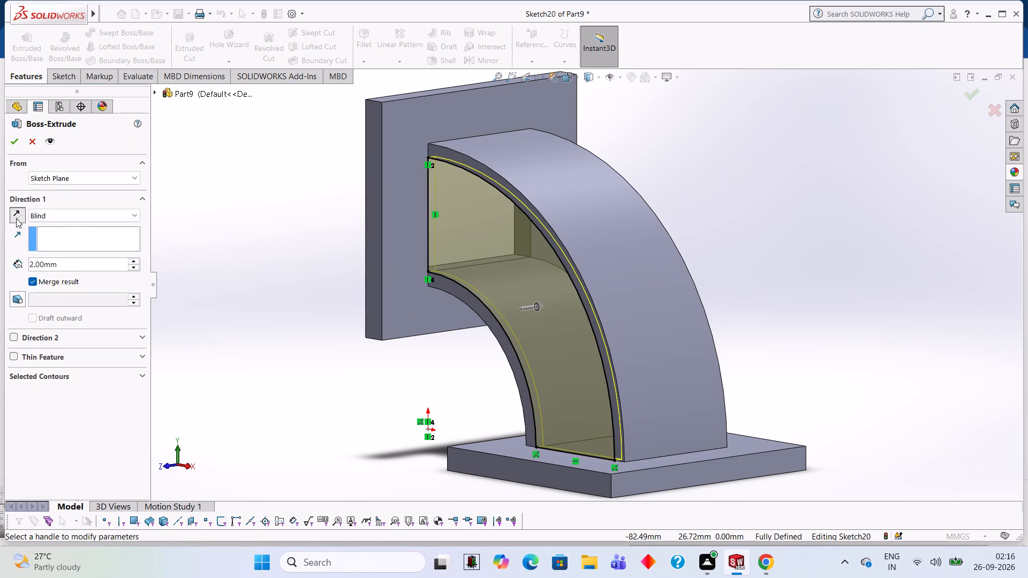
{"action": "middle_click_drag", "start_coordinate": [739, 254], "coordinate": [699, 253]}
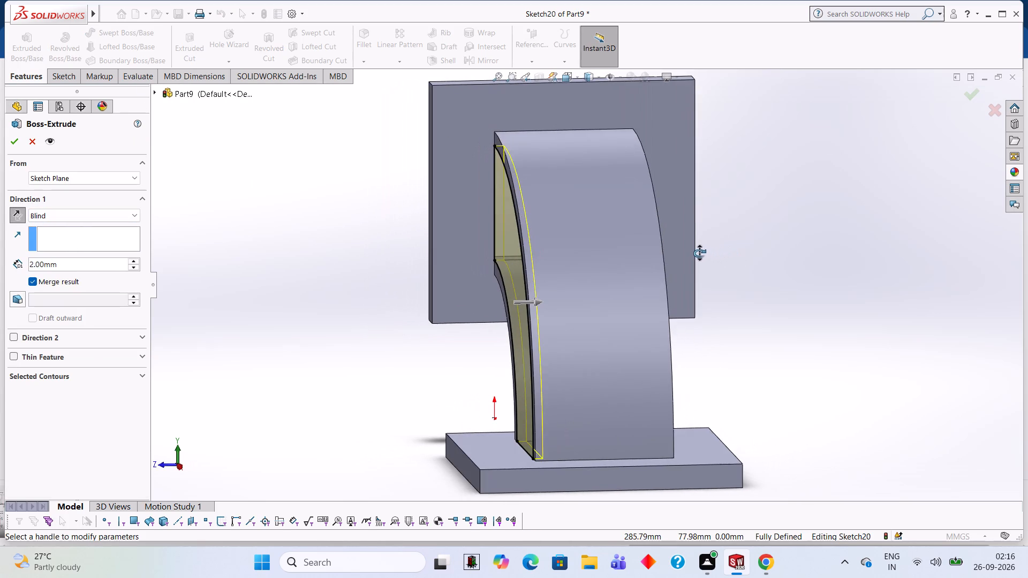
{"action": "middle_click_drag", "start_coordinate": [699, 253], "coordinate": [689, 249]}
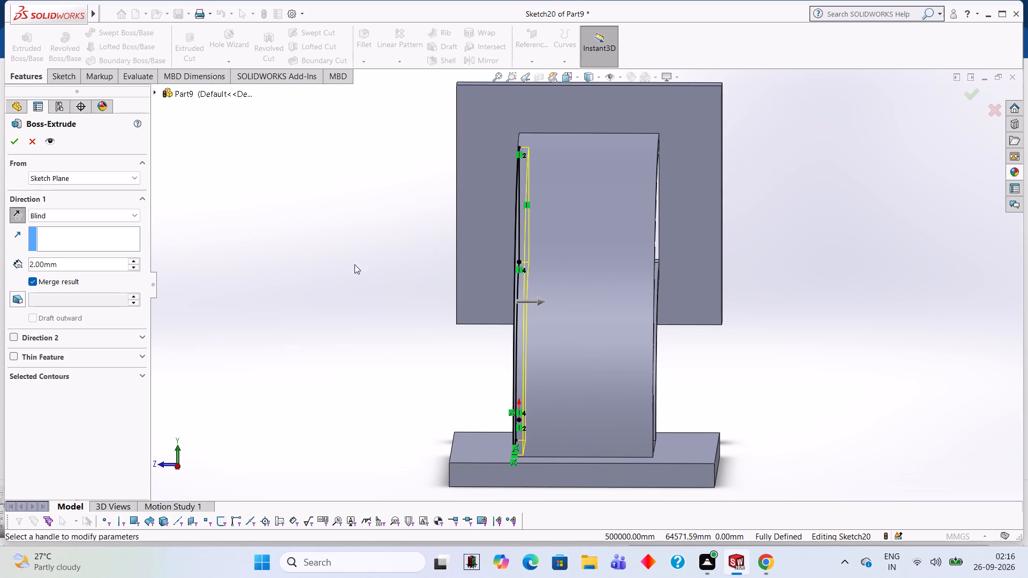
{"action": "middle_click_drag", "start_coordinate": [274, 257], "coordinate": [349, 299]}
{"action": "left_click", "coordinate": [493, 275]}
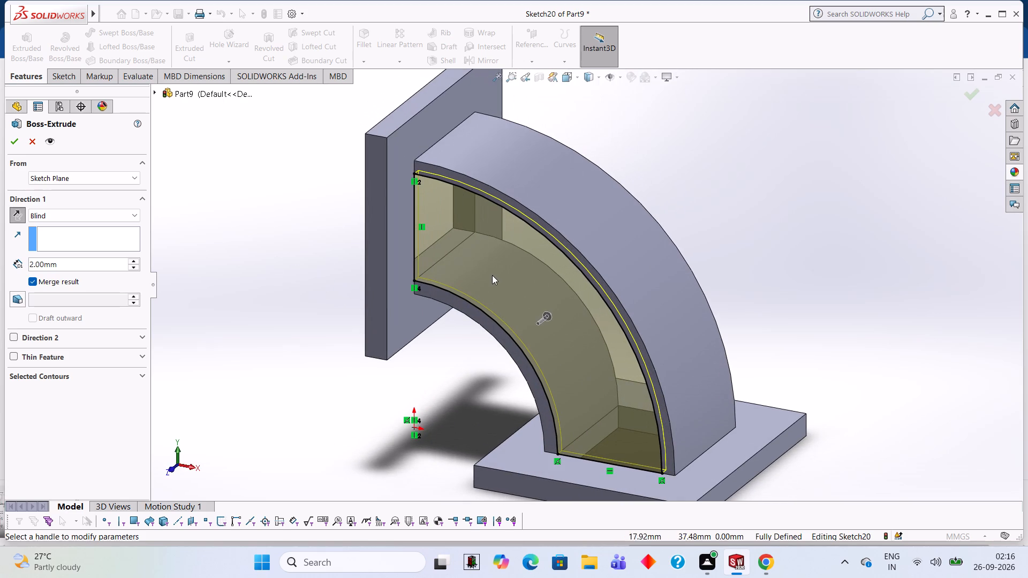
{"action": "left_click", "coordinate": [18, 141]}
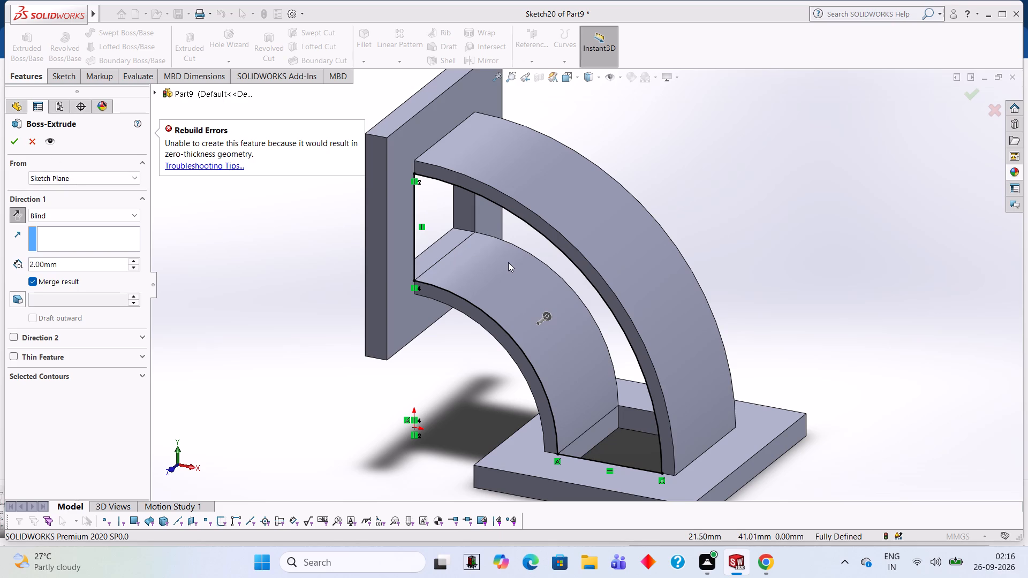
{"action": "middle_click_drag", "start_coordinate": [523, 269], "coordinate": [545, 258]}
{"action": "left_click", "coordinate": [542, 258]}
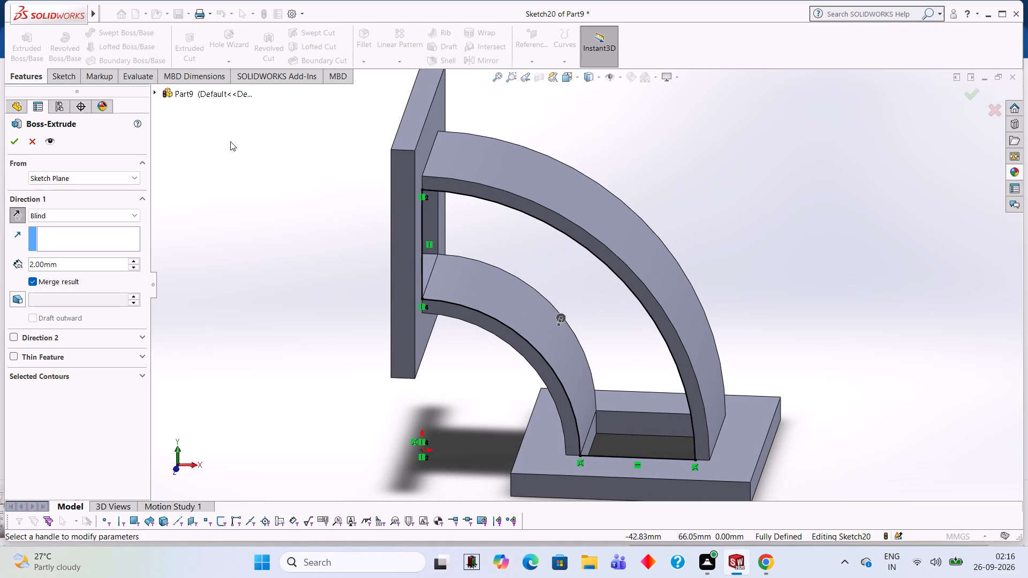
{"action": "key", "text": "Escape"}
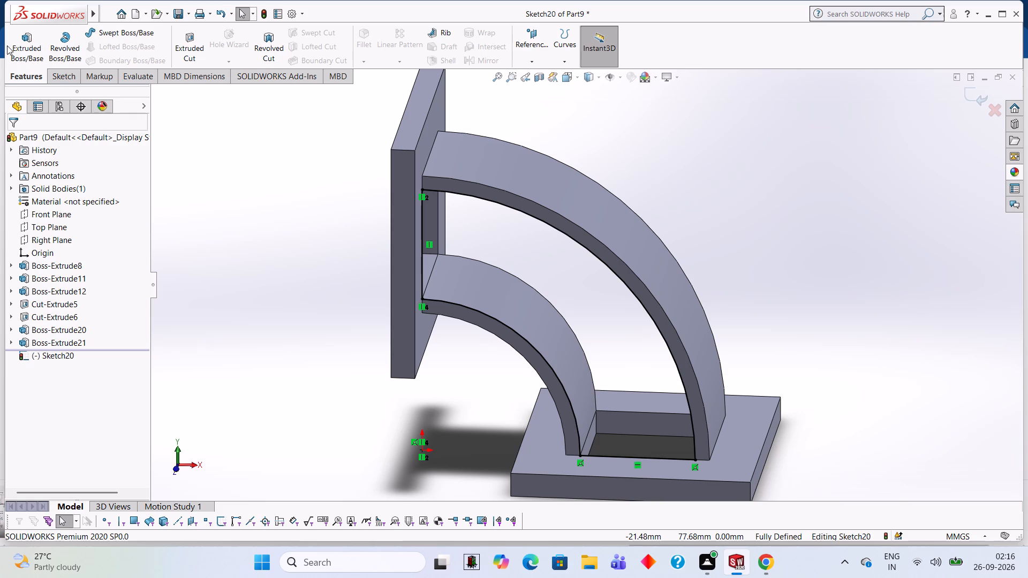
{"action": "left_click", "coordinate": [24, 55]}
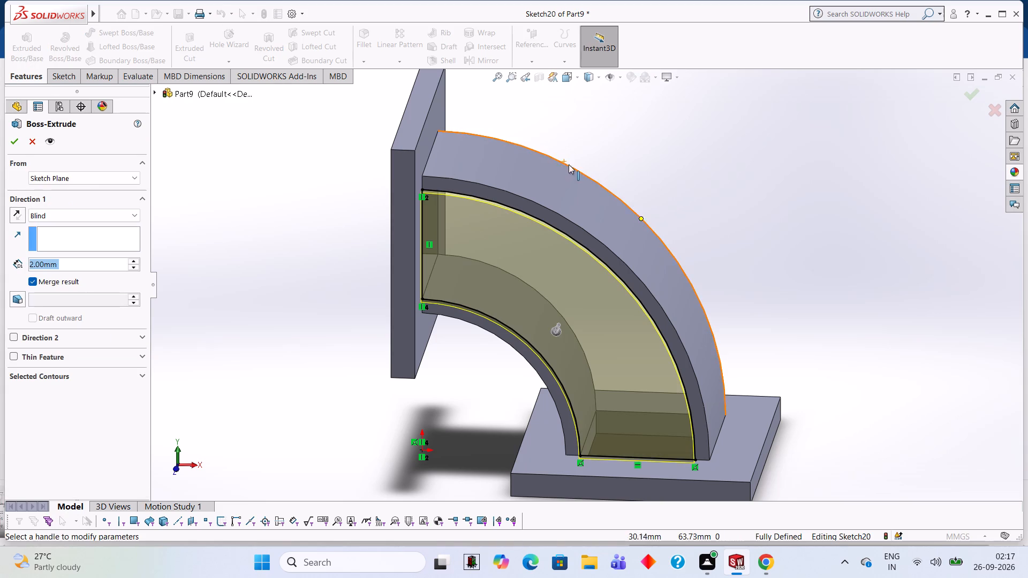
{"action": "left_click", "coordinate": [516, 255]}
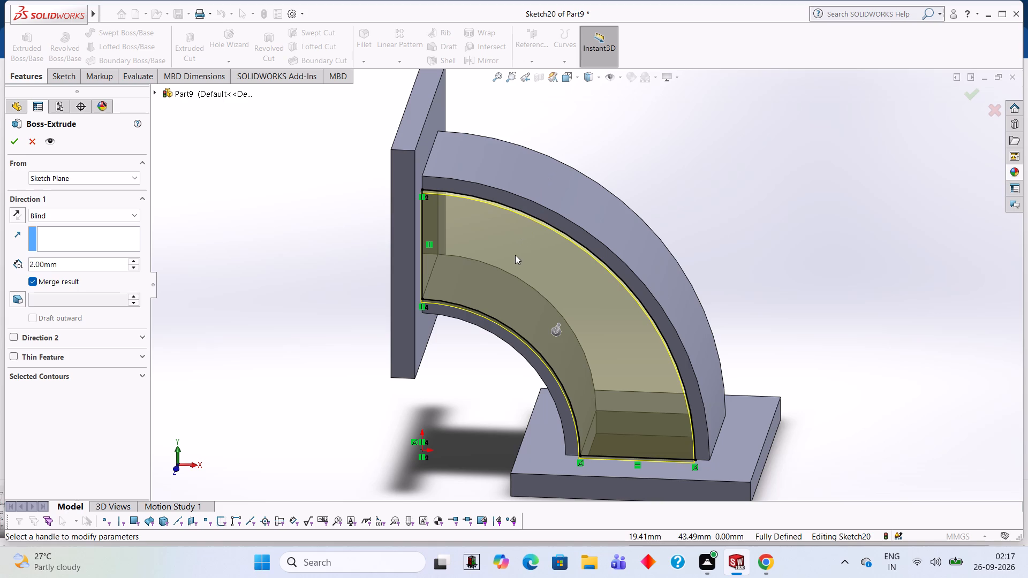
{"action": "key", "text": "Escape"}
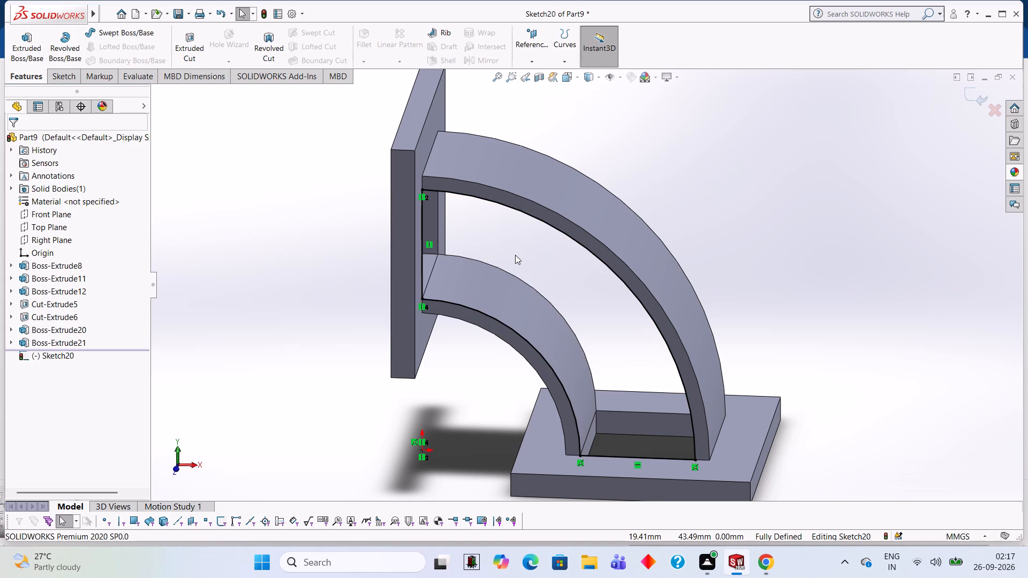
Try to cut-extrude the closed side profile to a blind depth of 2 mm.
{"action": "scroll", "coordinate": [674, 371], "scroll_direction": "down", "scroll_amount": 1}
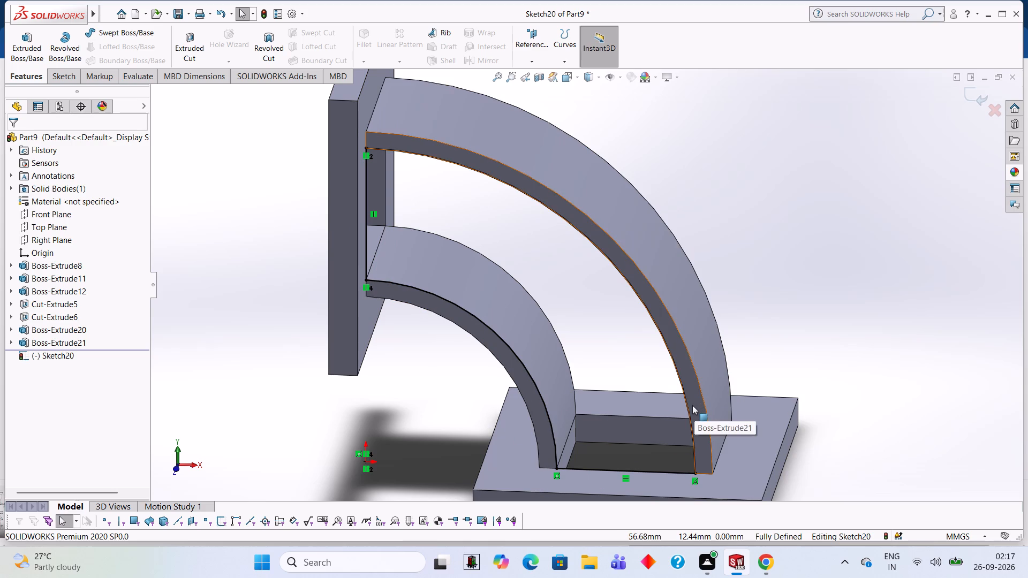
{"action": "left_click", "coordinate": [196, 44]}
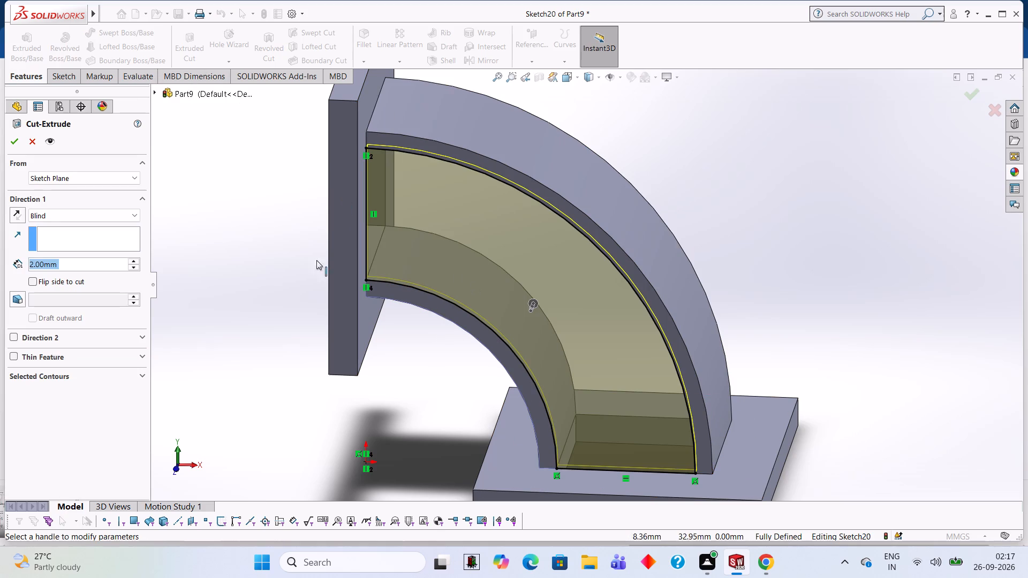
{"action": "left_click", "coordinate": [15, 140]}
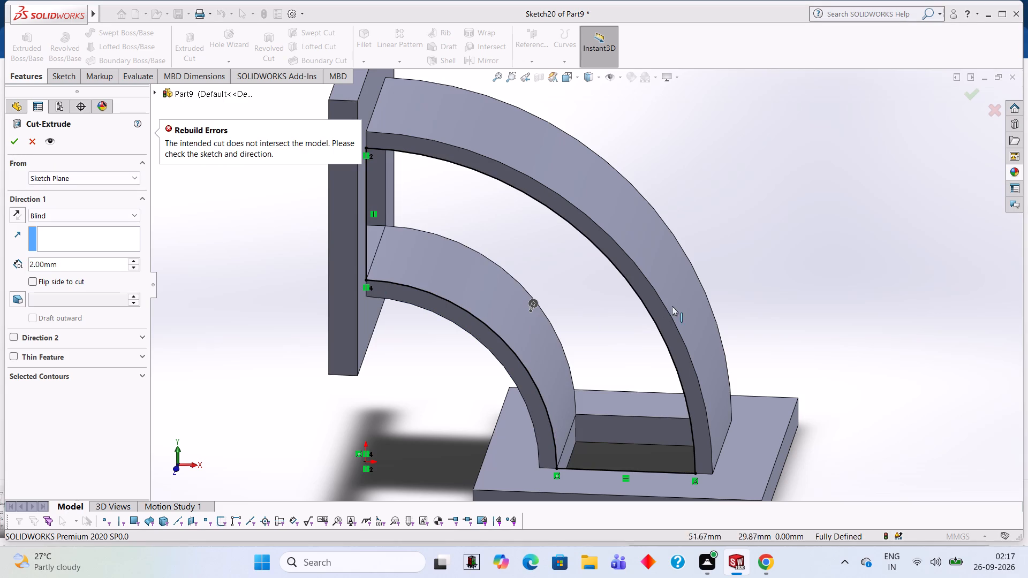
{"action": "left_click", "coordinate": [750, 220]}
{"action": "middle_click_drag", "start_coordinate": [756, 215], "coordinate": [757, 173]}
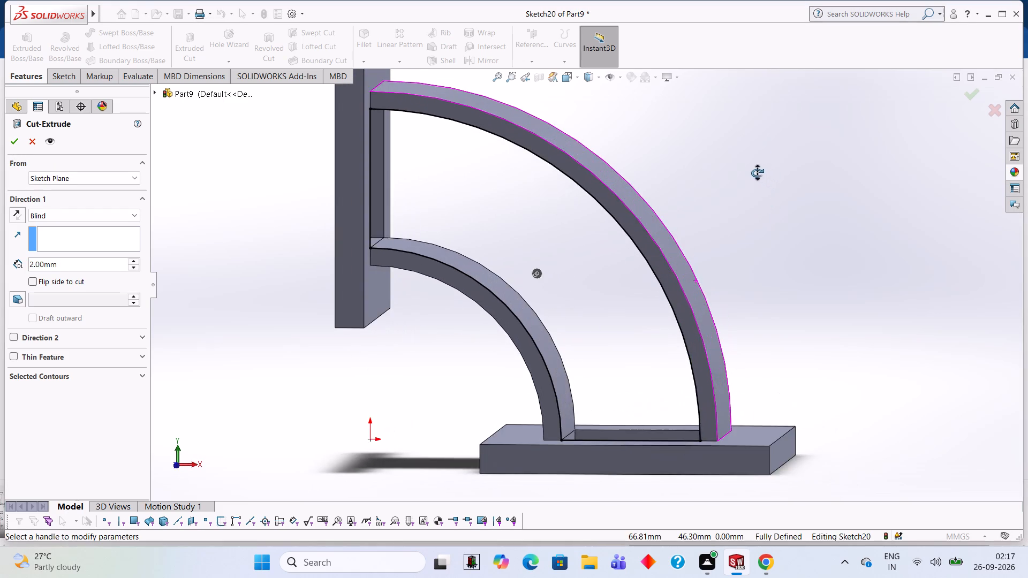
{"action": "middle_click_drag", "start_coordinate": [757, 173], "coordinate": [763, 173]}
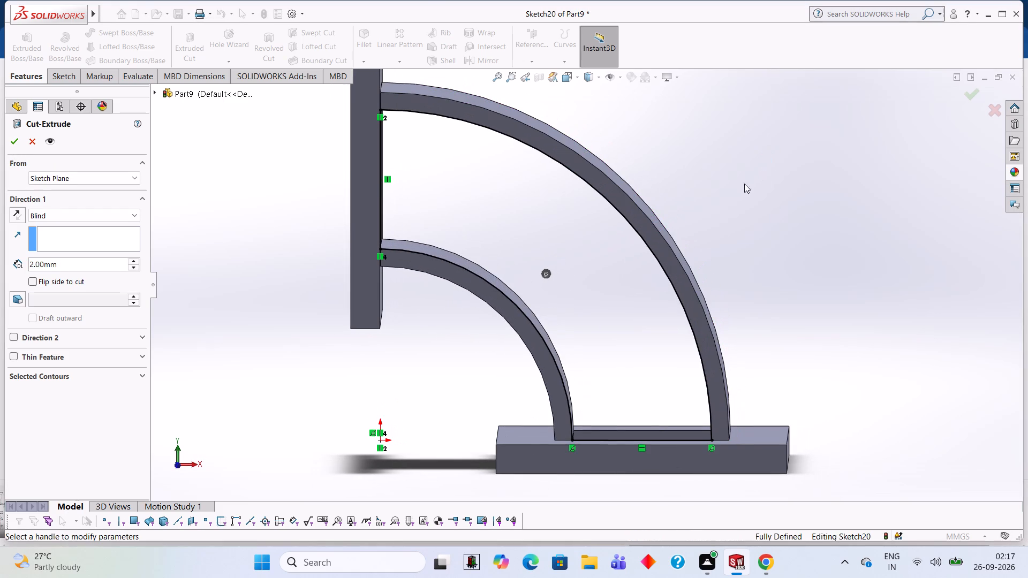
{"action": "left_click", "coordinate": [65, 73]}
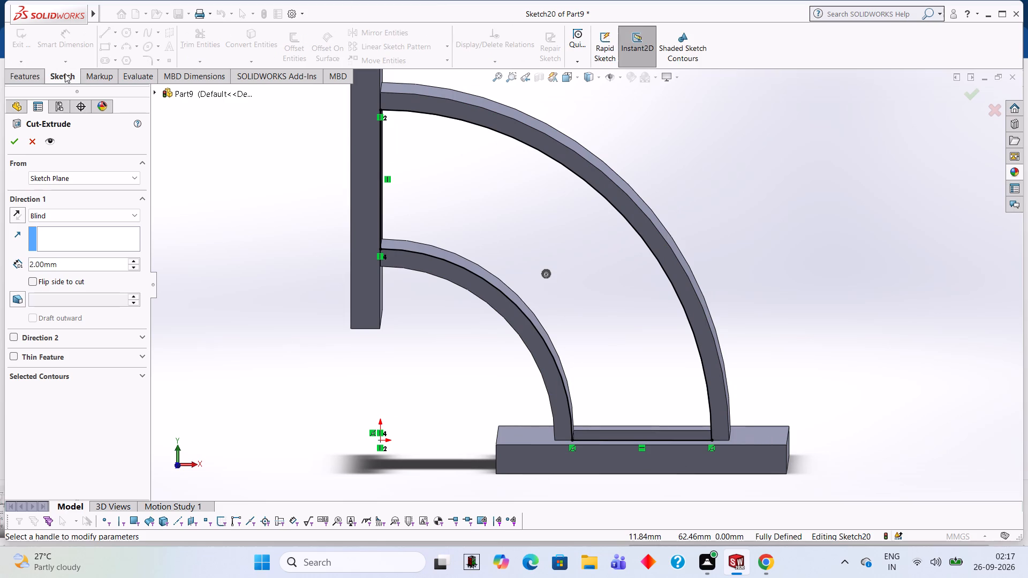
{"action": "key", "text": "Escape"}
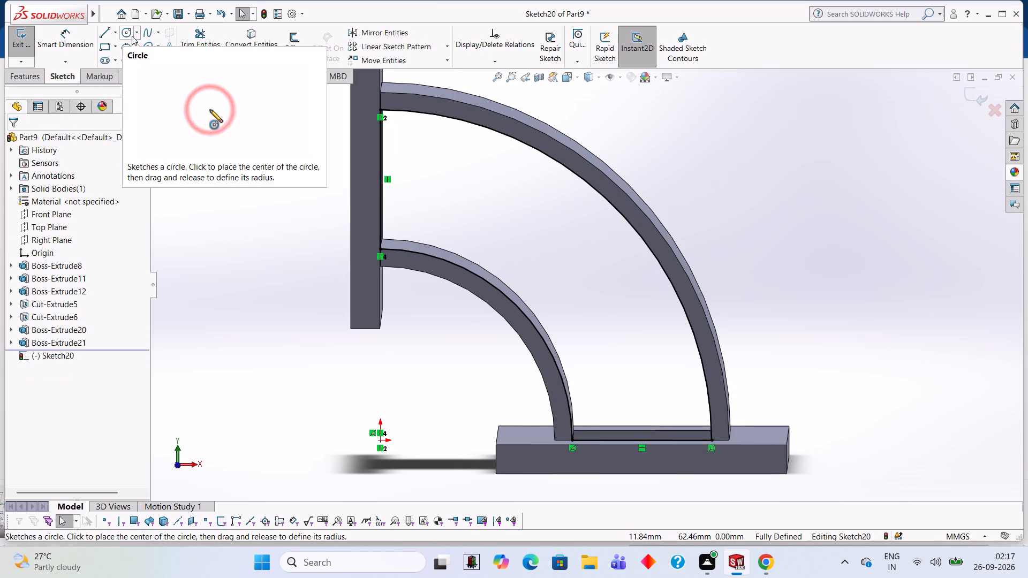
Sketch four concentric circles centred on the origin with radii of 60, 57, 33 and 30 mm.
{"action": "left_click", "coordinate": [126, 35]}
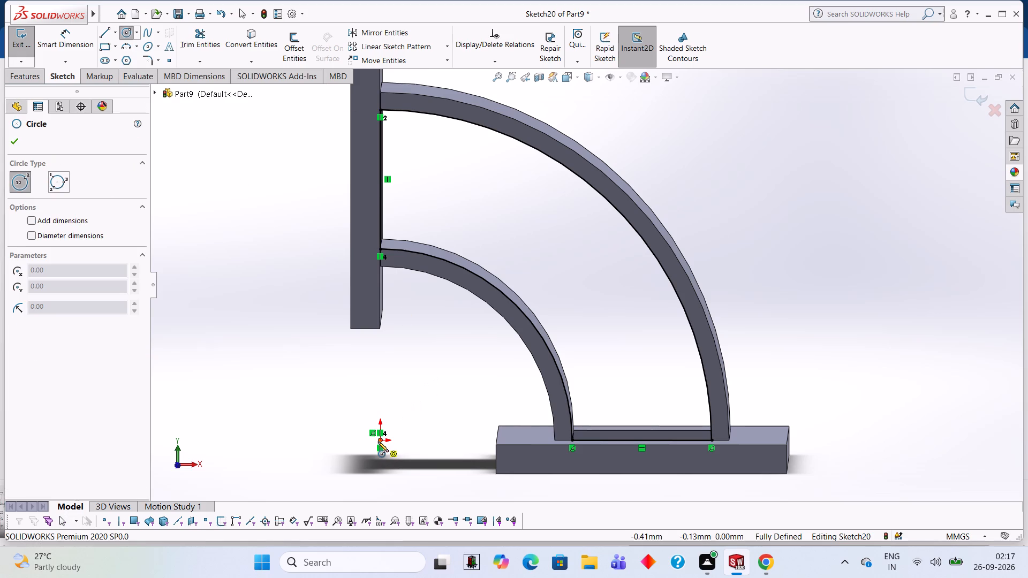
{"action": "left_click", "coordinate": [380, 439]}
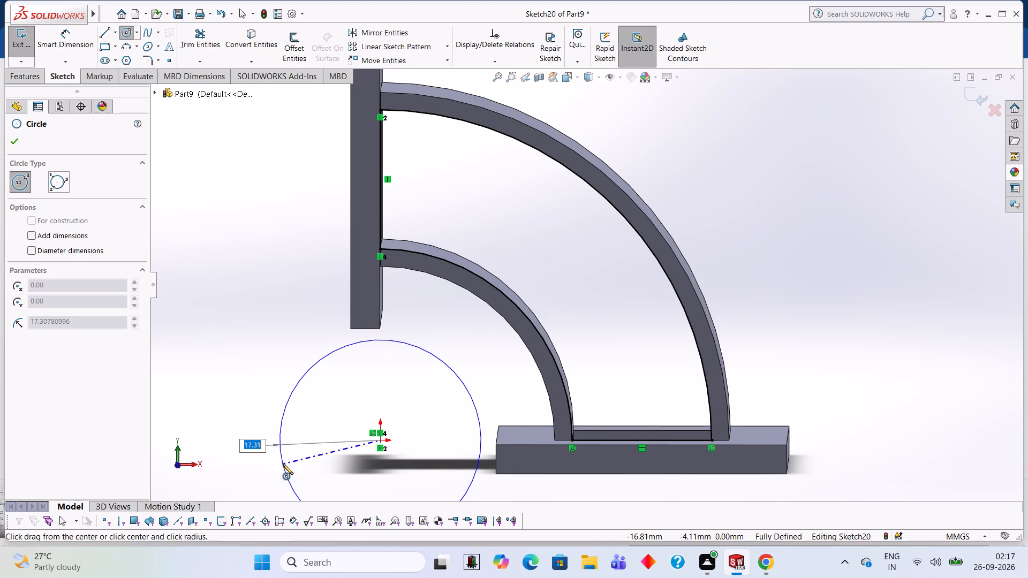
{"action": "type", "text": "60"}
{"action": "key", "text": "Return"}
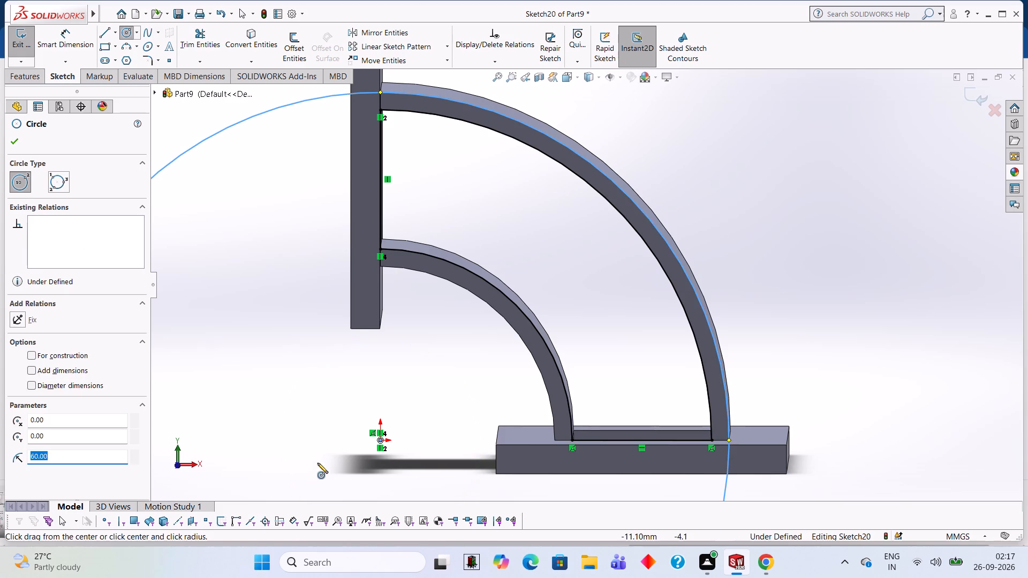
{"action": "left_click", "coordinate": [379, 442]}
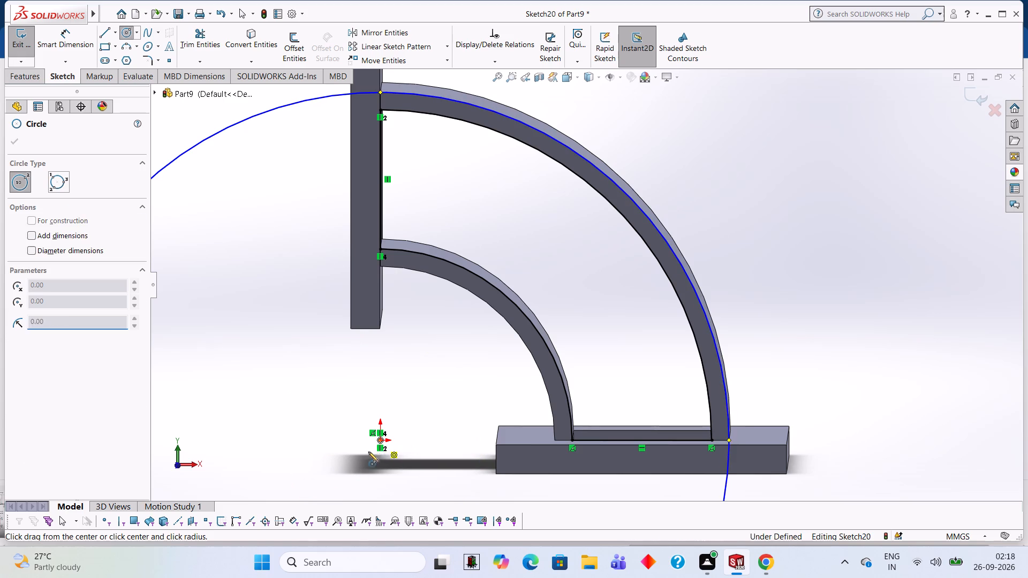
{"action": "type", "text": "57"}
{"action": "key", "text": "Return"}
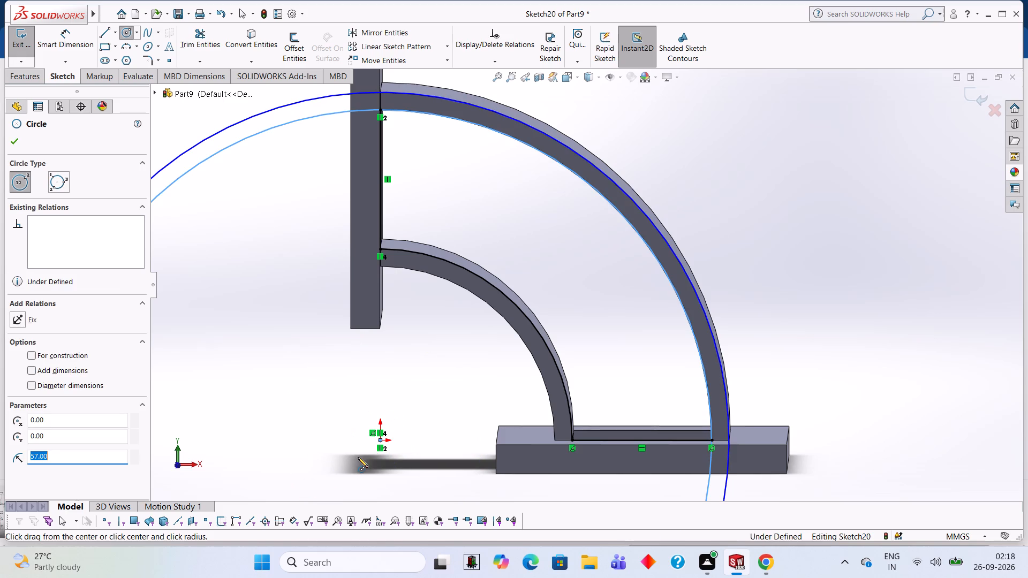
{"action": "left_click", "coordinate": [378, 440]}
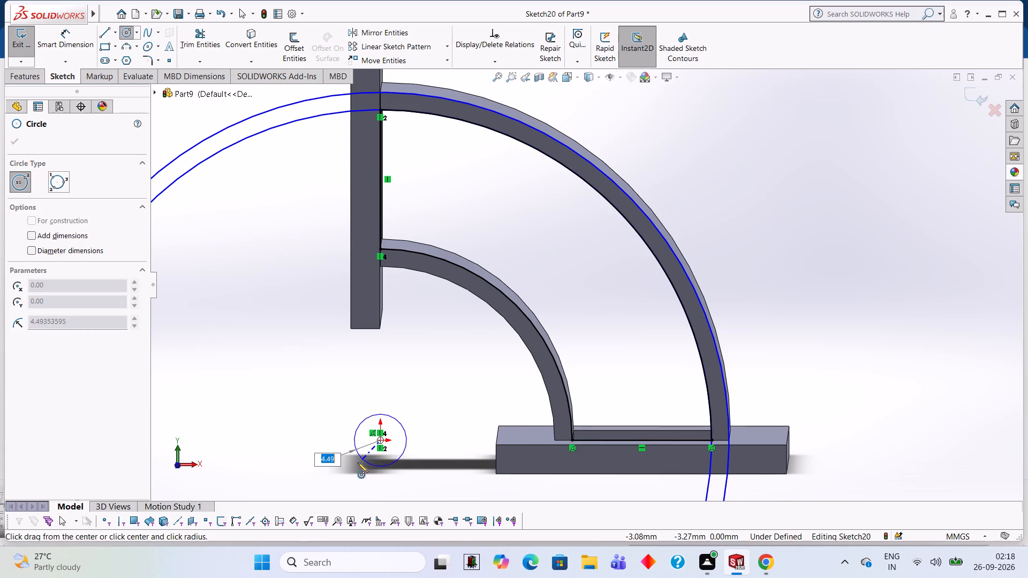
{"action": "type", "text": "33"}
{"action": "key", "text": "Return"}
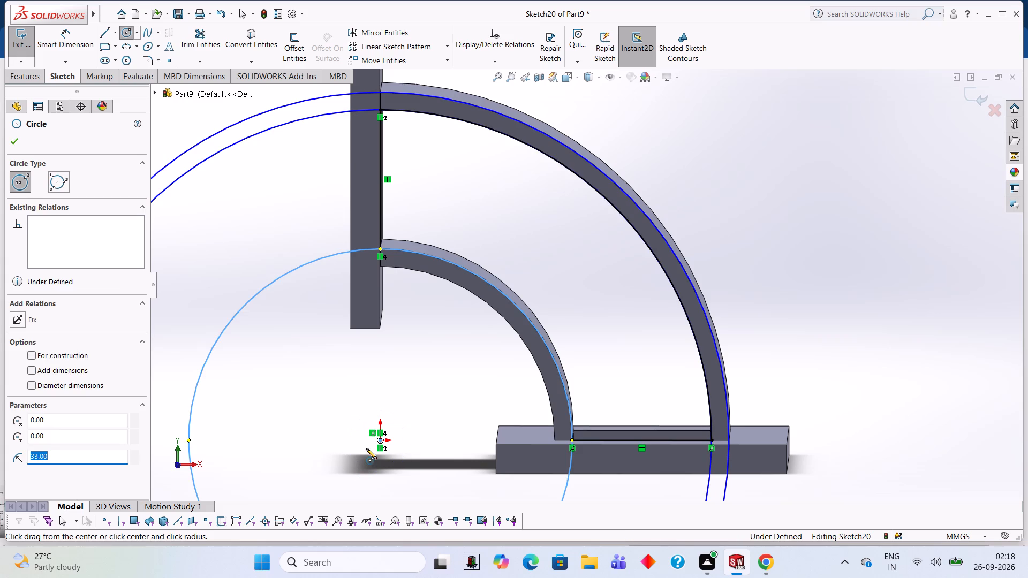
{"action": "left_click", "coordinate": [380, 440]}
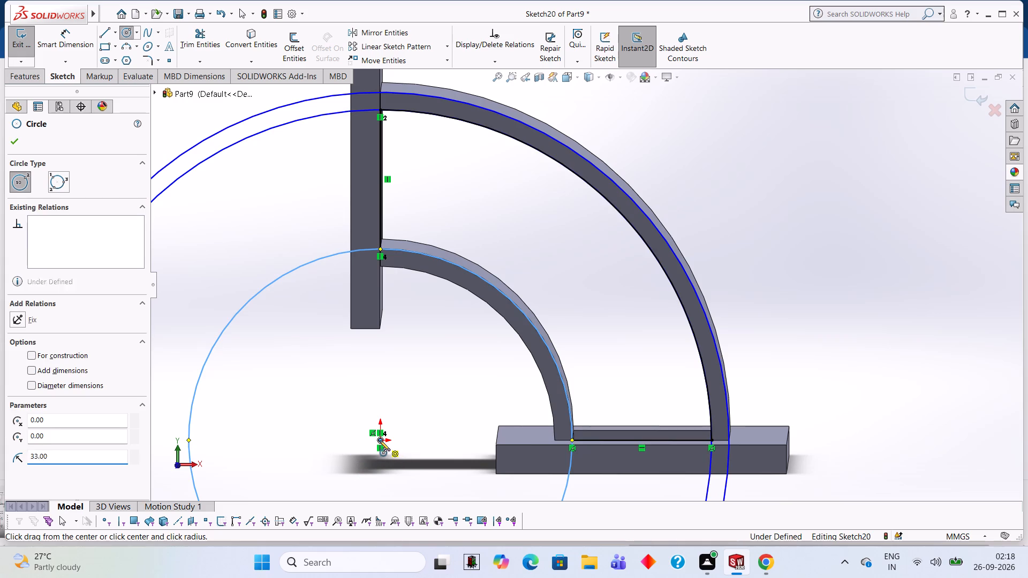
{"action": "type", "text": "30"}
{"action": "key", "text": "Return"}
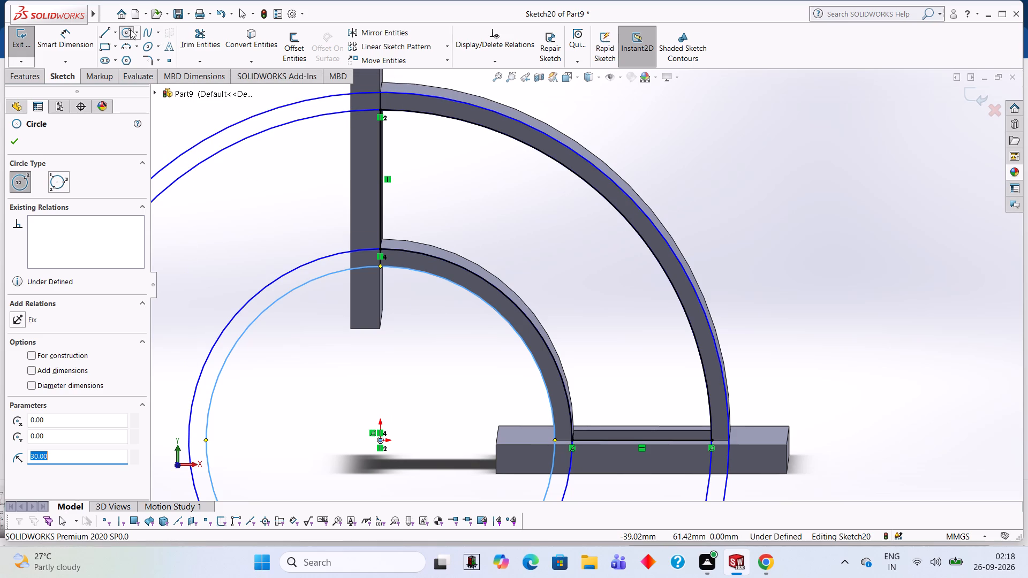
Draw two short vertical lines at the upright flange, joining the 60 and 57 mm radius circles and the 33 and 30 mm radius circles.
{"action": "left_click", "coordinate": [105, 36]}
{"action": "left_click", "coordinate": [379, 92]}
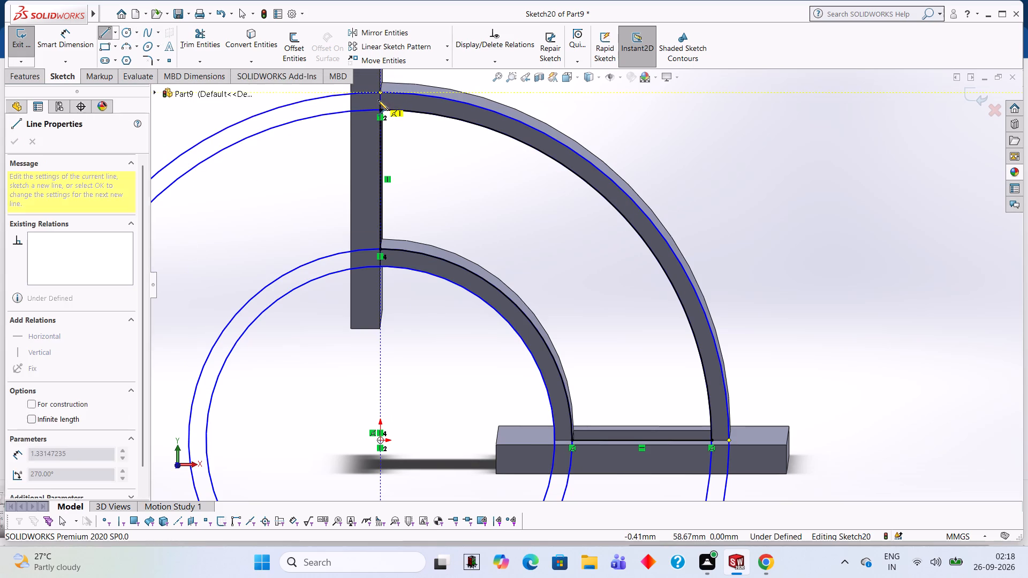
{"action": "left_click", "coordinate": [380, 110]}
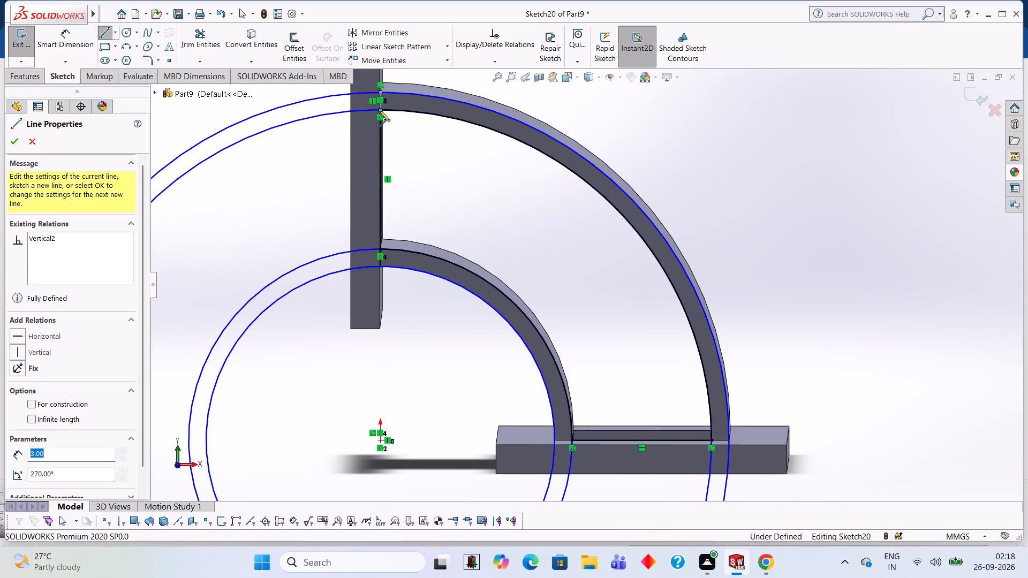
{"action": "left_click", "coordinate": [379, 250]}
{"action": "left_click", "coordinate": [381, 265]}
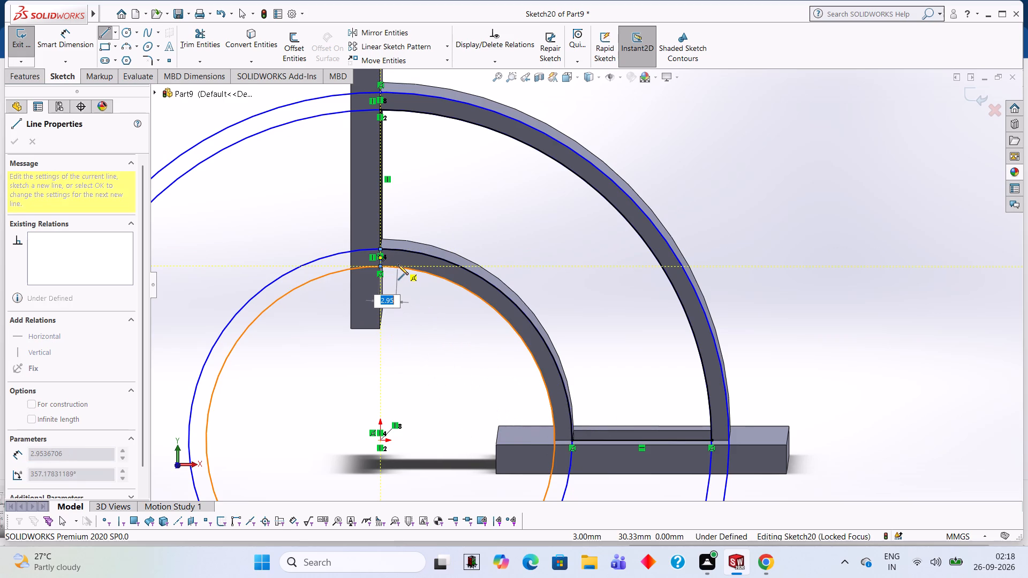
{"action": "key", "text": "Escape"}
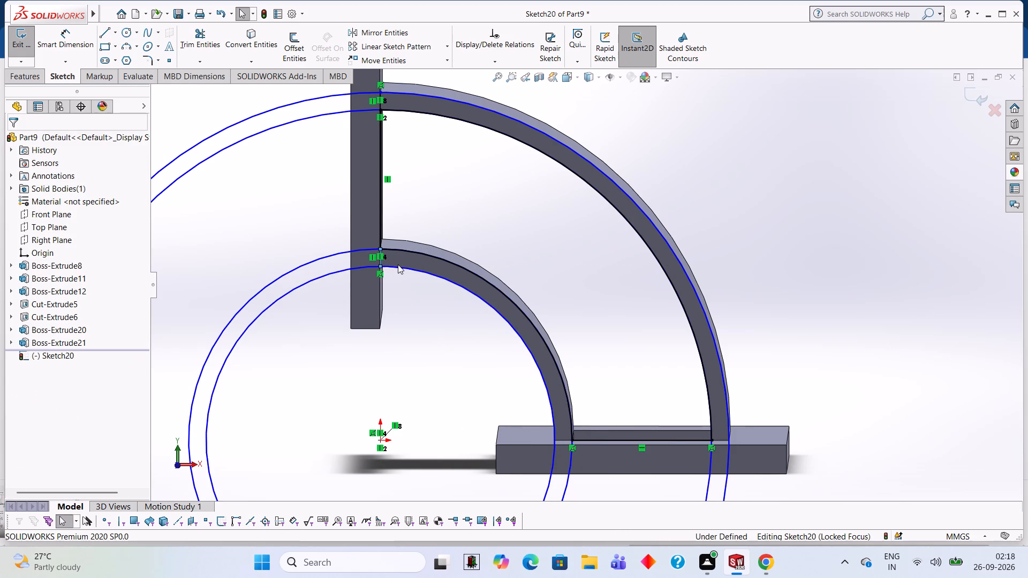
Draw two 3 mm horizontal lines at the base flange, joining the 30 and 33 mm radius circles and the 57 and 60 mm radius circles.
{"action": "left_click", "coordinate": [555, 439]}
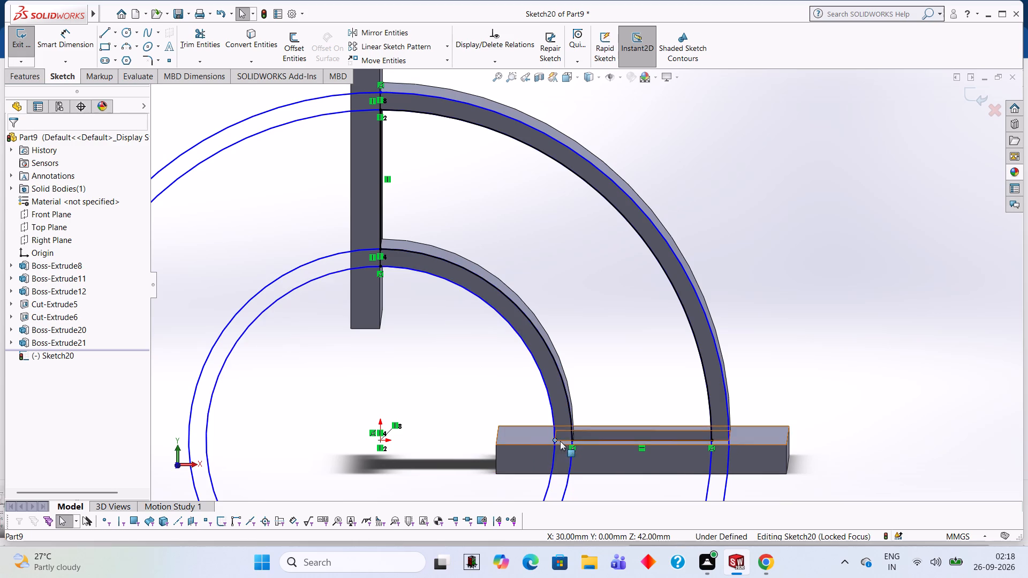
{"action": "left_click", "coordinate": [571, 440]}
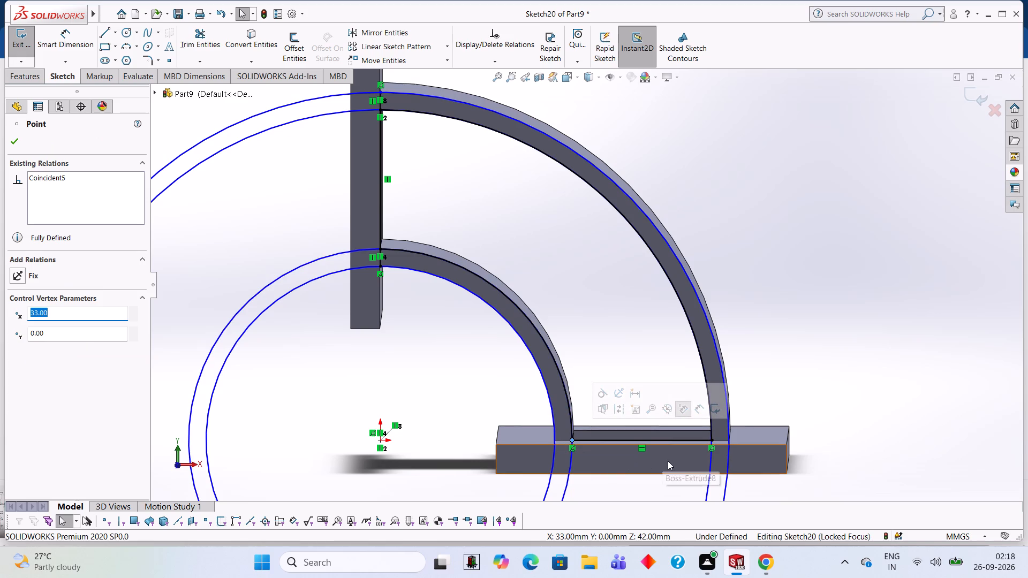
{"action": "left_click", "coordinate": [104, 28]}
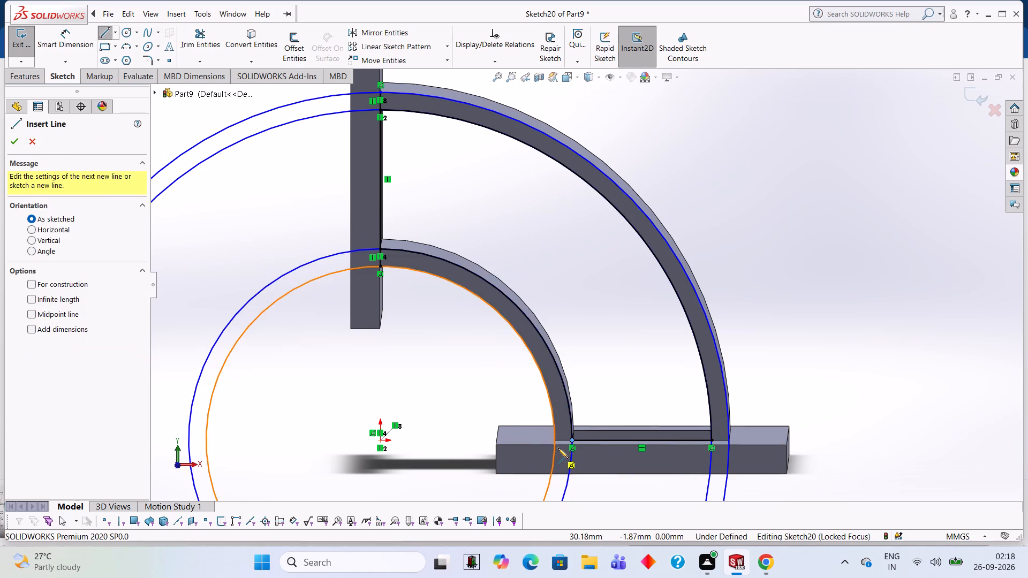
{"action": "left_click", "coordinate": [555, 442]}
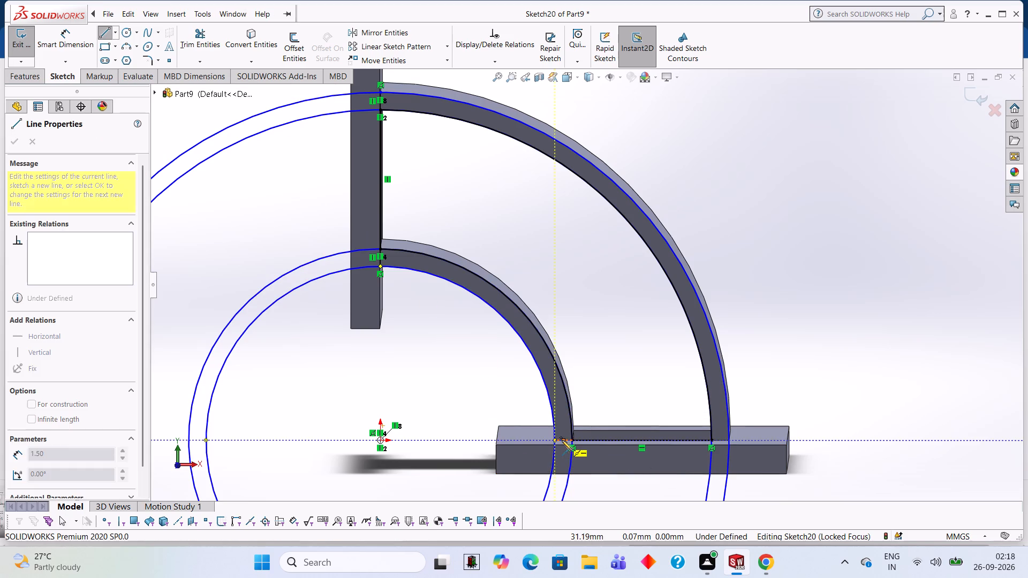
{"action": "left_click", "coordinate": [571, 440]}
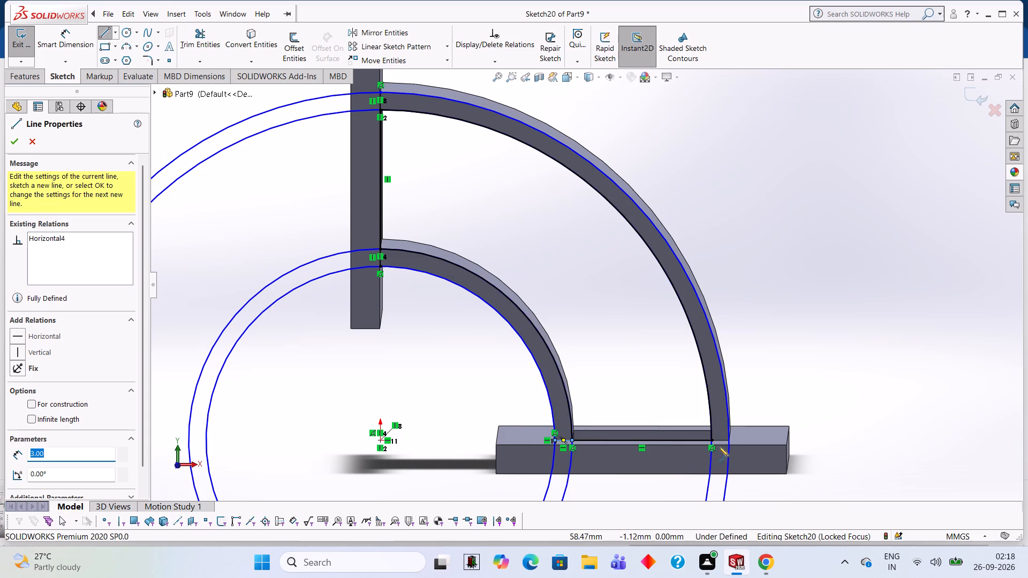
{"action": "left_click", "coordinate": [712, 440]}
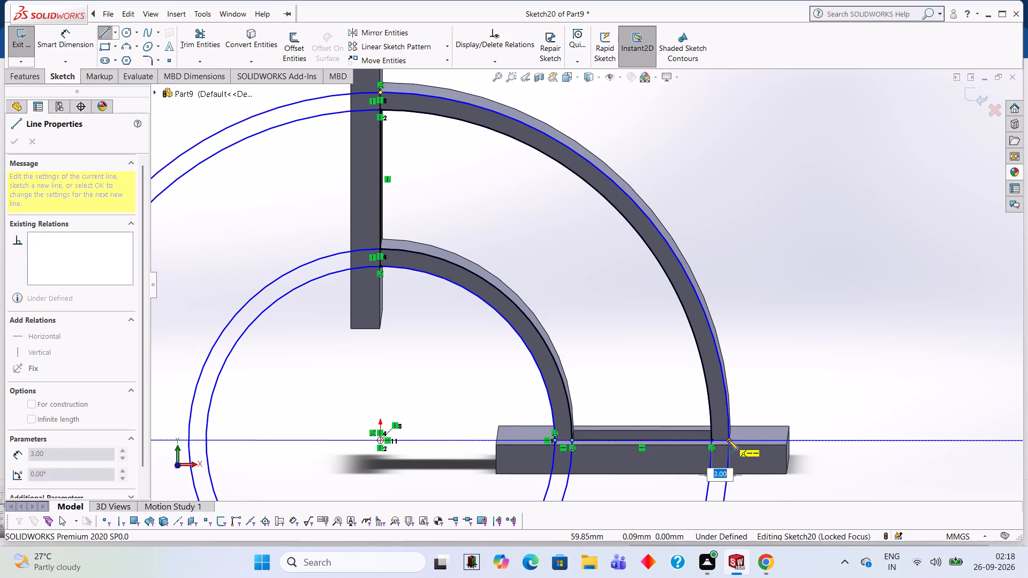
{"action": "left_click", "coordinate": [728, 440]}
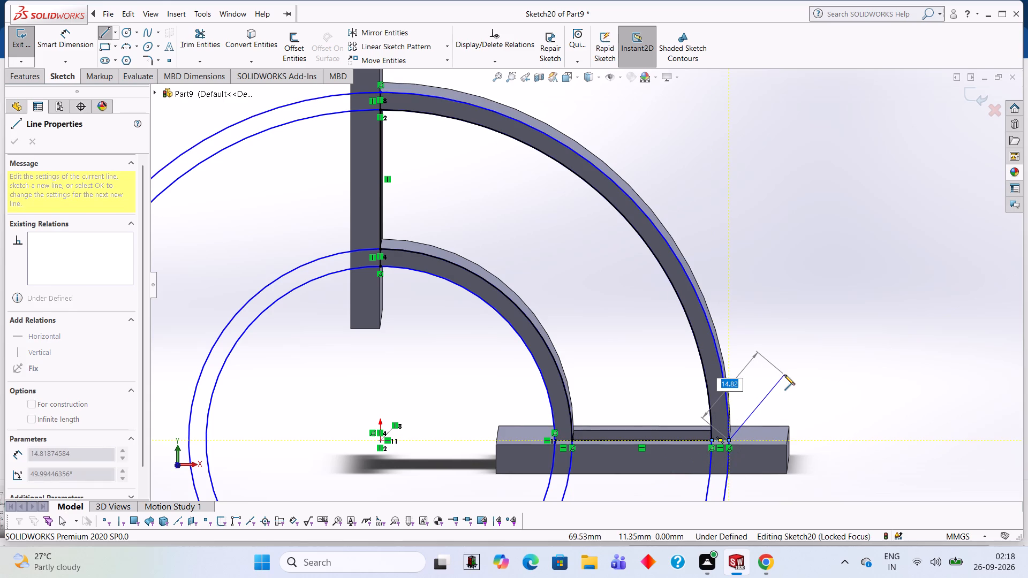
{"action": "key", "text": "Escape"}
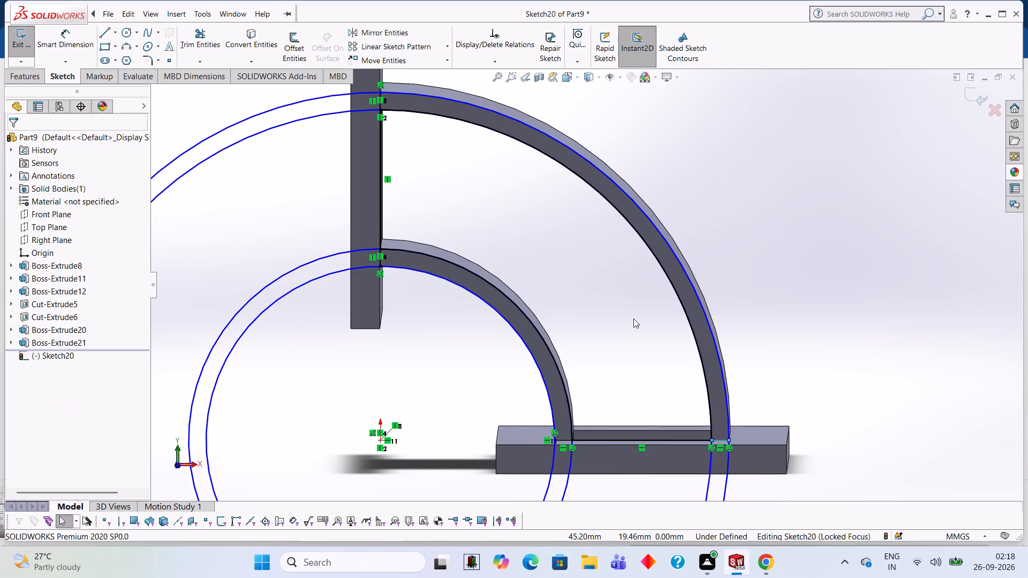
Trim the four concentric circles to the quarter arcs running between the upright flange and the base flange.
{"action": "left_click", "coordinate": [216, 39]}
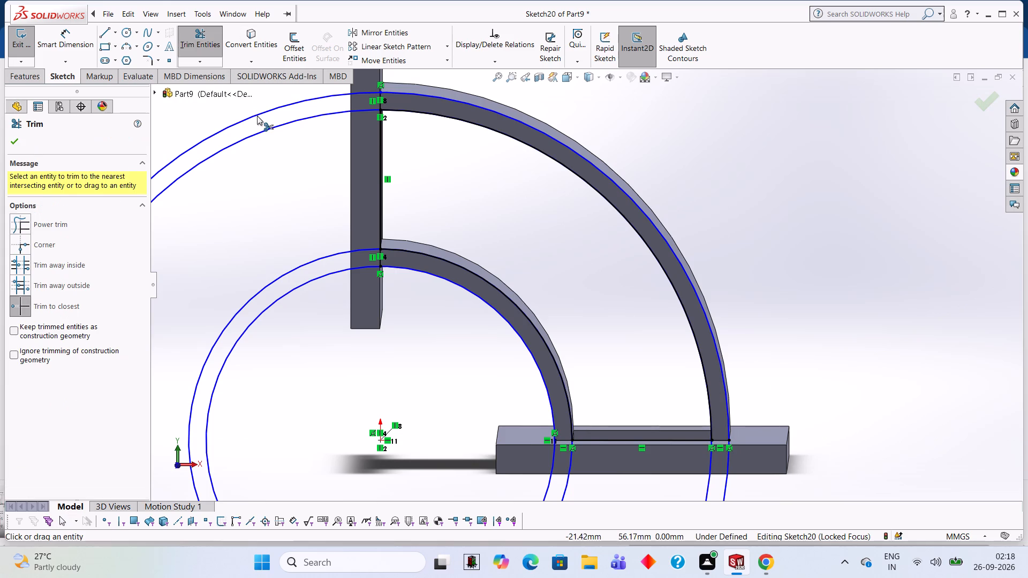
{"action": "left_click", "coordinate": [257, 116]}
{"action": "left_click", "coordinate": [268, 130]}
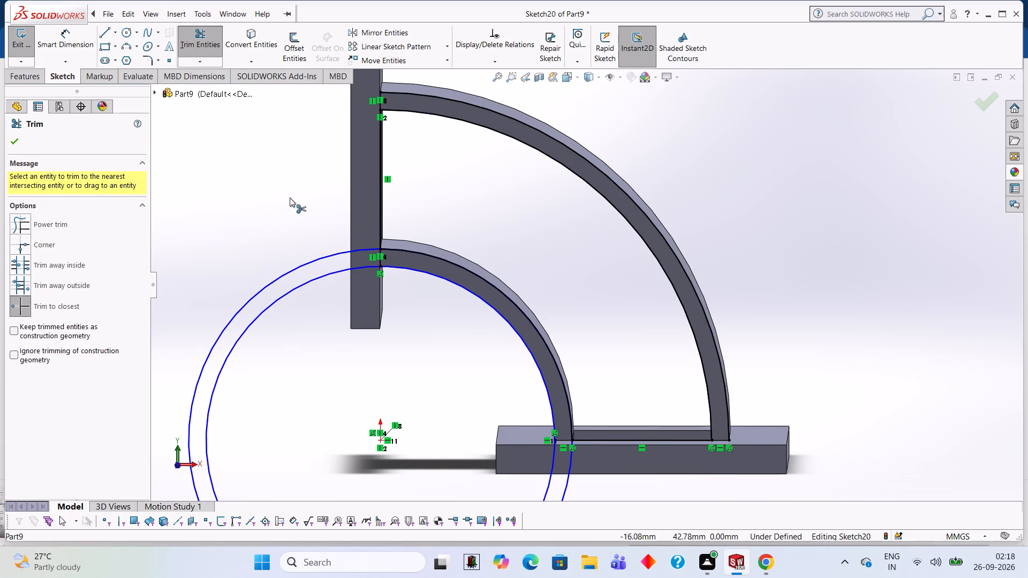
{"action": "left_click", "coordinate": [296, 266]}
{"action": "left_click", "coordinate": [298, 284]}
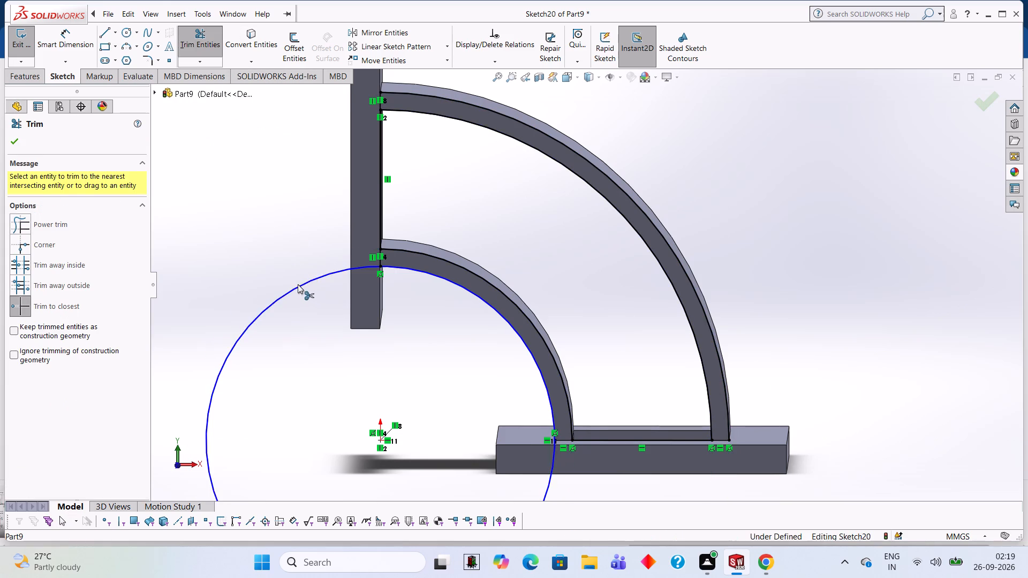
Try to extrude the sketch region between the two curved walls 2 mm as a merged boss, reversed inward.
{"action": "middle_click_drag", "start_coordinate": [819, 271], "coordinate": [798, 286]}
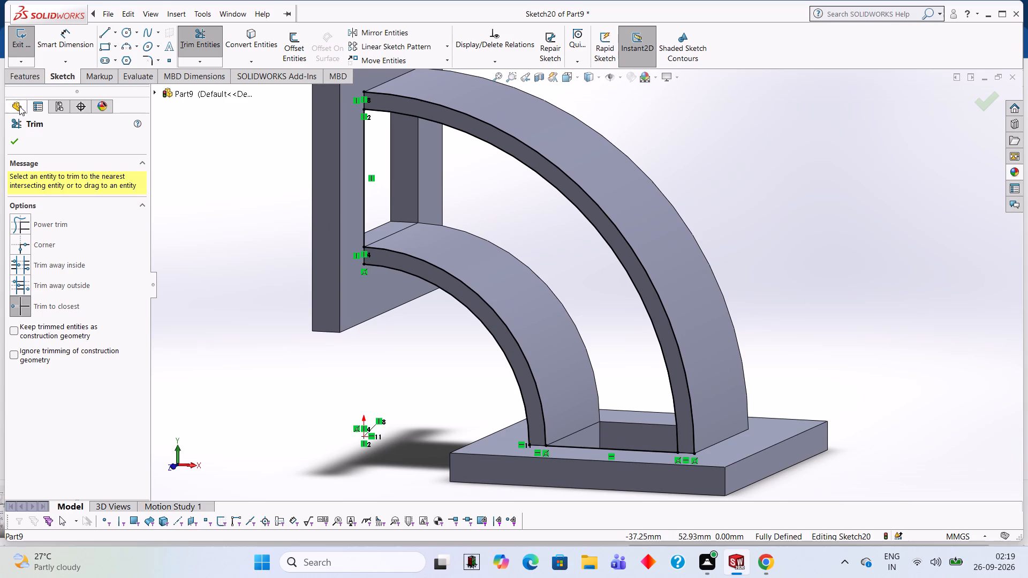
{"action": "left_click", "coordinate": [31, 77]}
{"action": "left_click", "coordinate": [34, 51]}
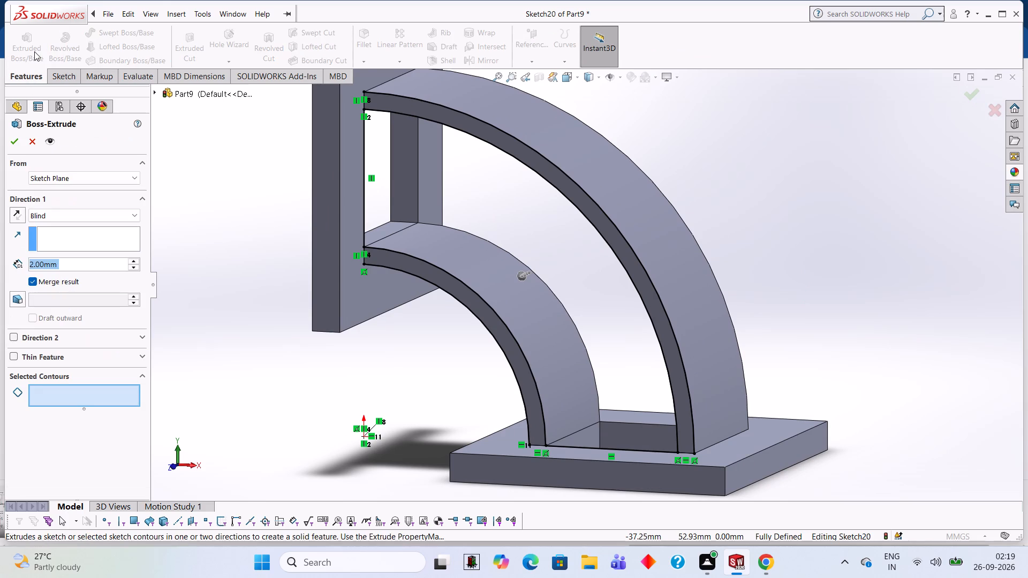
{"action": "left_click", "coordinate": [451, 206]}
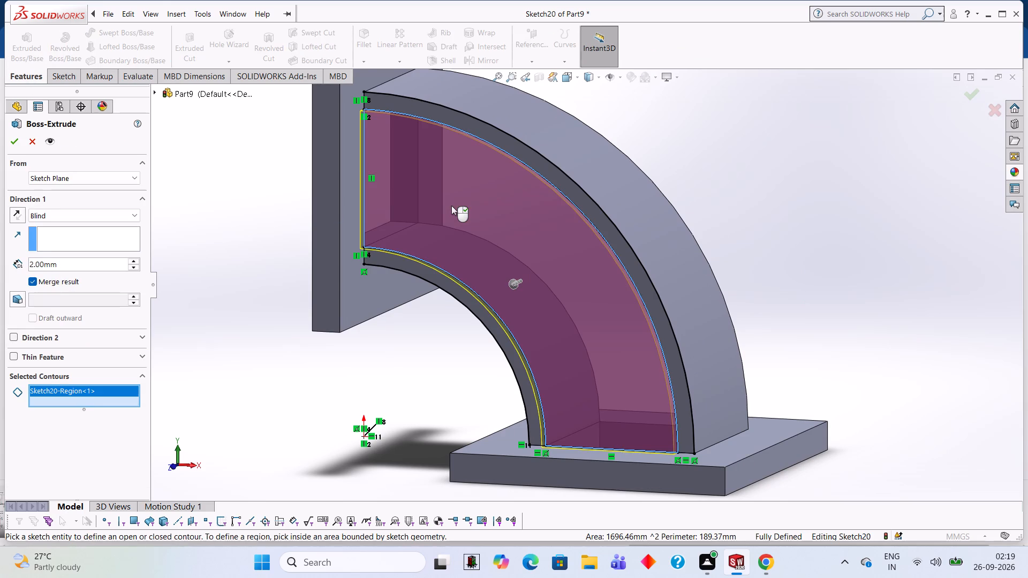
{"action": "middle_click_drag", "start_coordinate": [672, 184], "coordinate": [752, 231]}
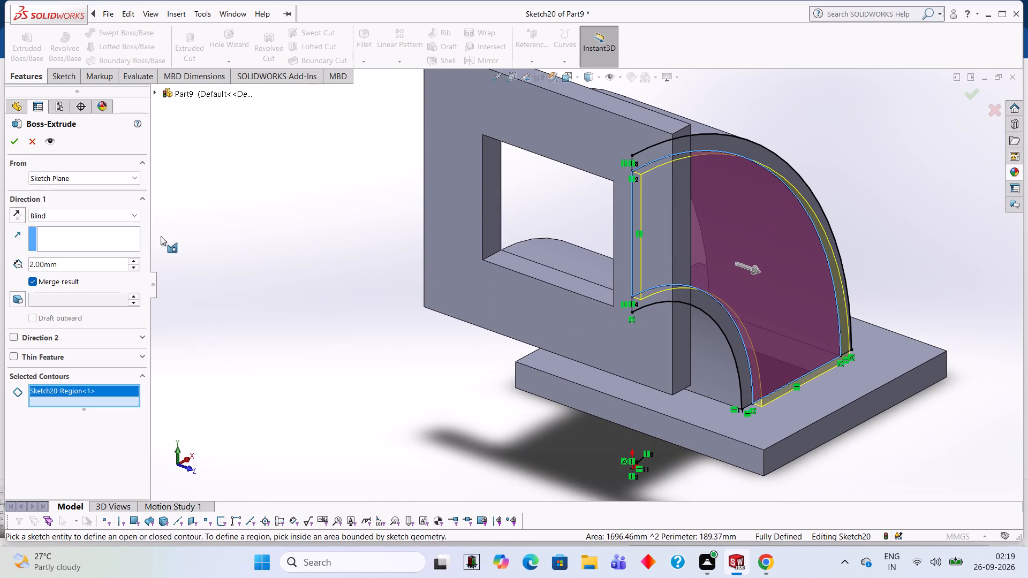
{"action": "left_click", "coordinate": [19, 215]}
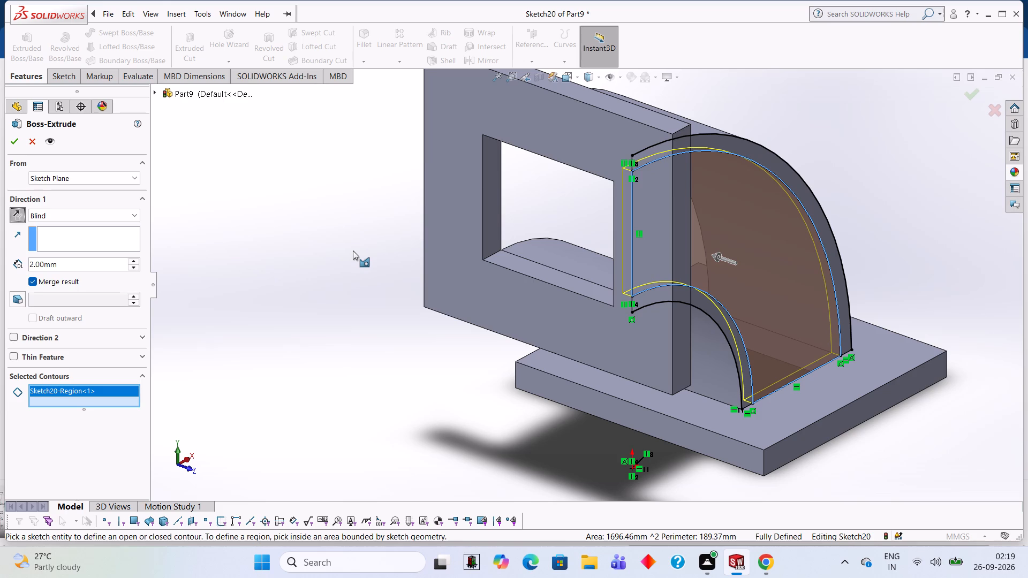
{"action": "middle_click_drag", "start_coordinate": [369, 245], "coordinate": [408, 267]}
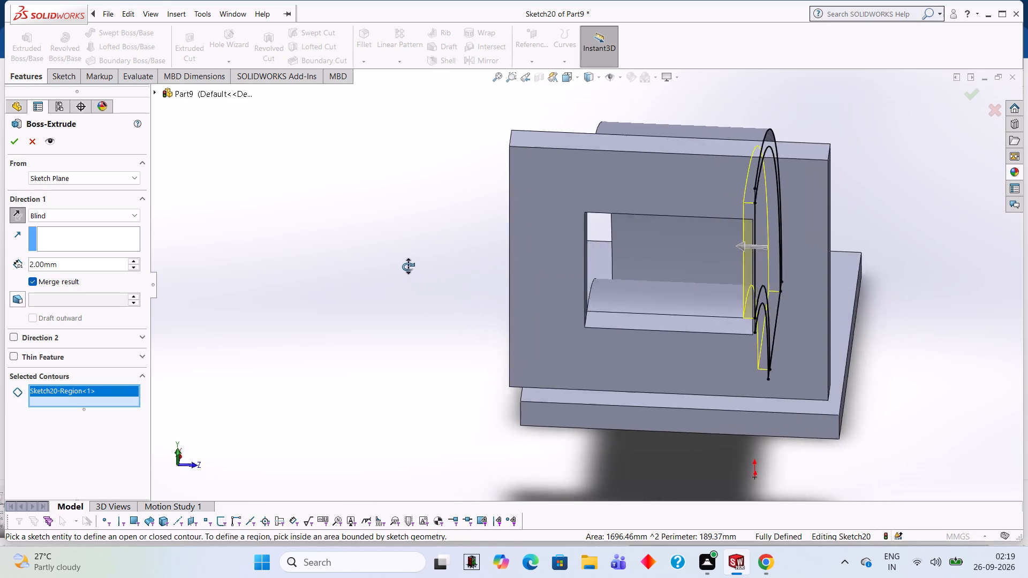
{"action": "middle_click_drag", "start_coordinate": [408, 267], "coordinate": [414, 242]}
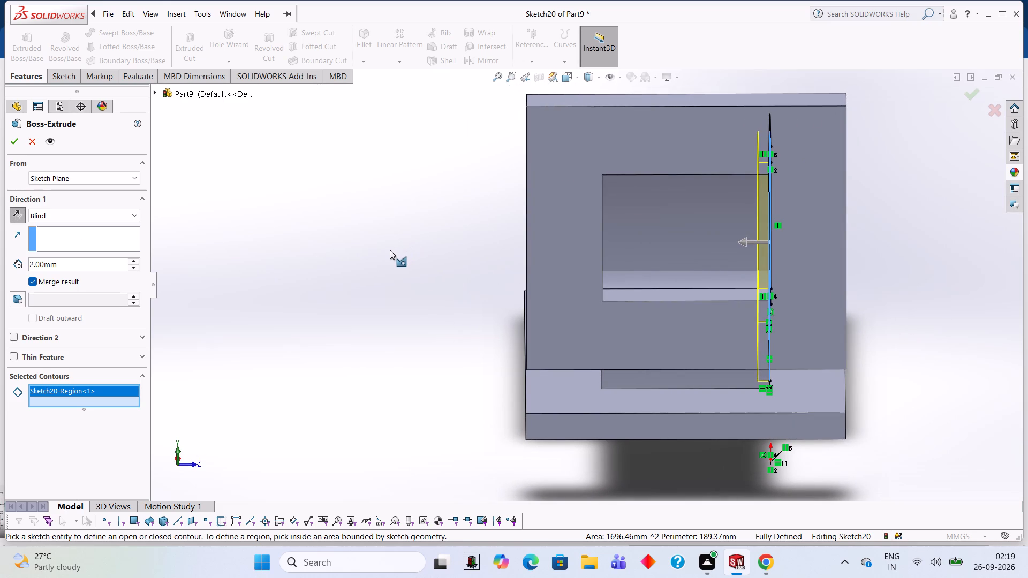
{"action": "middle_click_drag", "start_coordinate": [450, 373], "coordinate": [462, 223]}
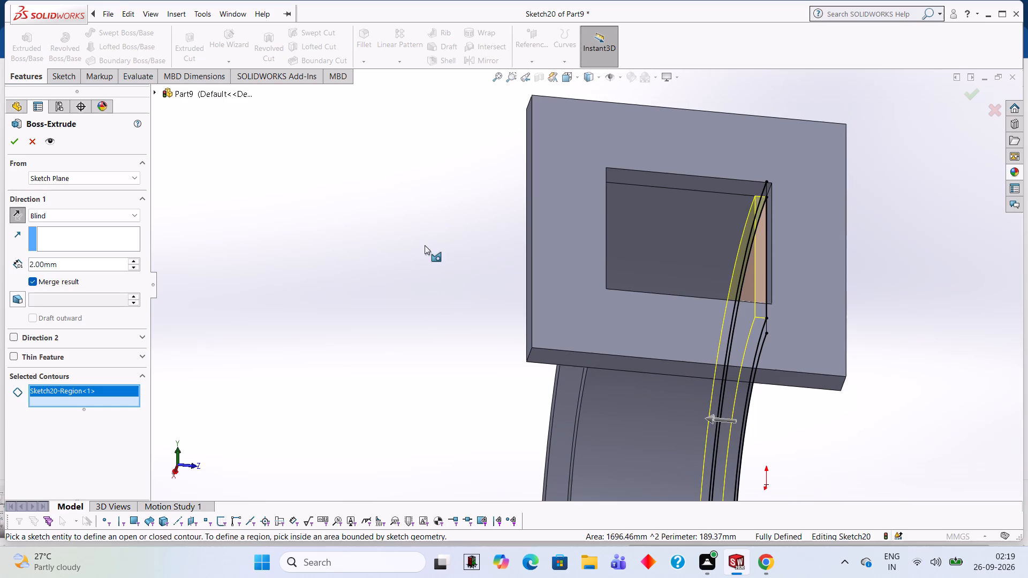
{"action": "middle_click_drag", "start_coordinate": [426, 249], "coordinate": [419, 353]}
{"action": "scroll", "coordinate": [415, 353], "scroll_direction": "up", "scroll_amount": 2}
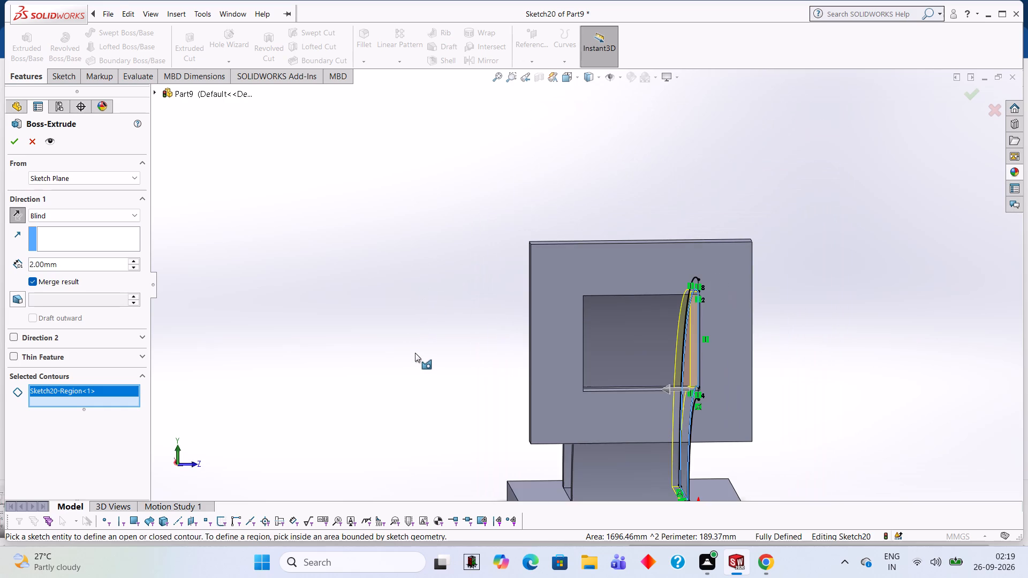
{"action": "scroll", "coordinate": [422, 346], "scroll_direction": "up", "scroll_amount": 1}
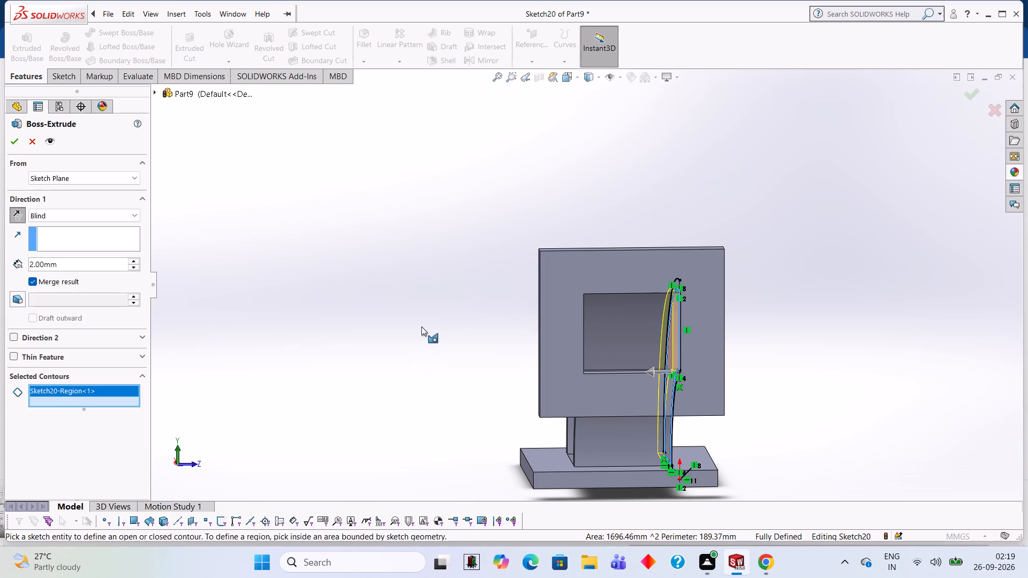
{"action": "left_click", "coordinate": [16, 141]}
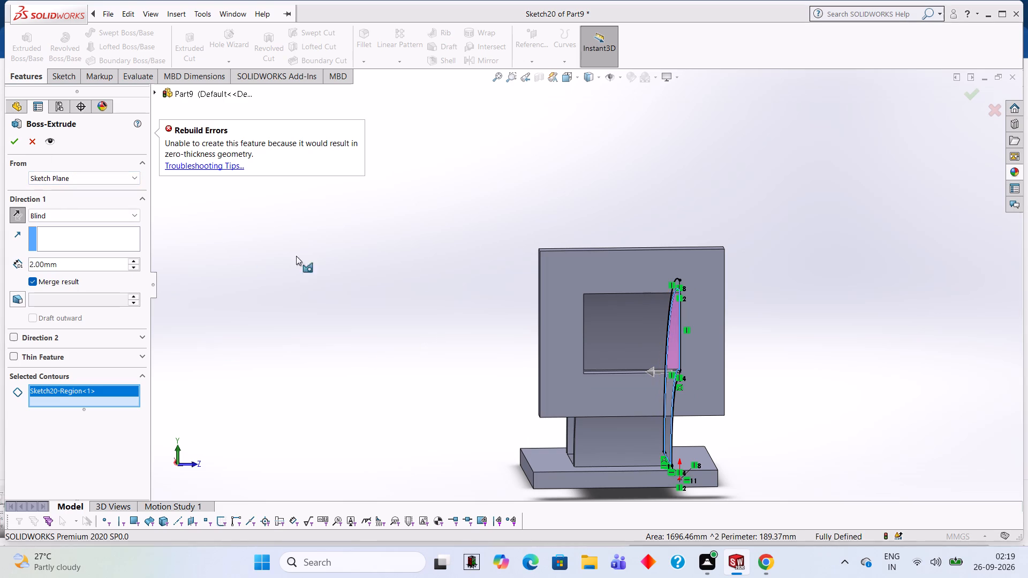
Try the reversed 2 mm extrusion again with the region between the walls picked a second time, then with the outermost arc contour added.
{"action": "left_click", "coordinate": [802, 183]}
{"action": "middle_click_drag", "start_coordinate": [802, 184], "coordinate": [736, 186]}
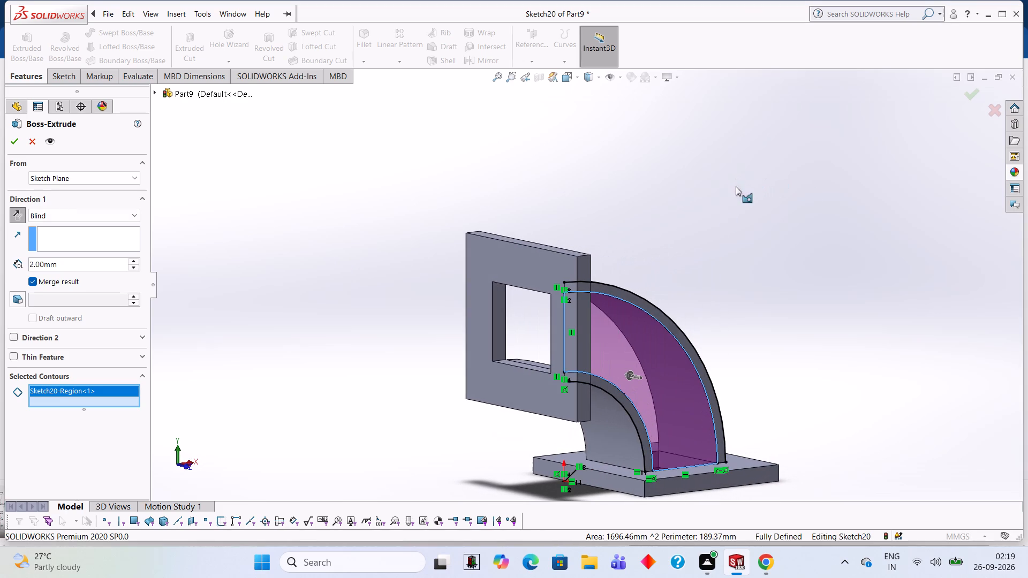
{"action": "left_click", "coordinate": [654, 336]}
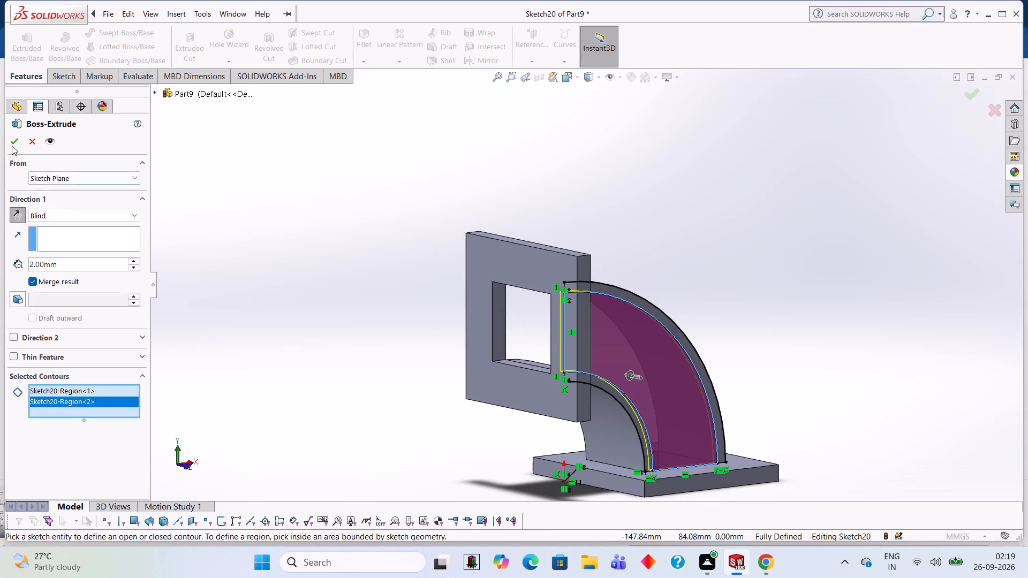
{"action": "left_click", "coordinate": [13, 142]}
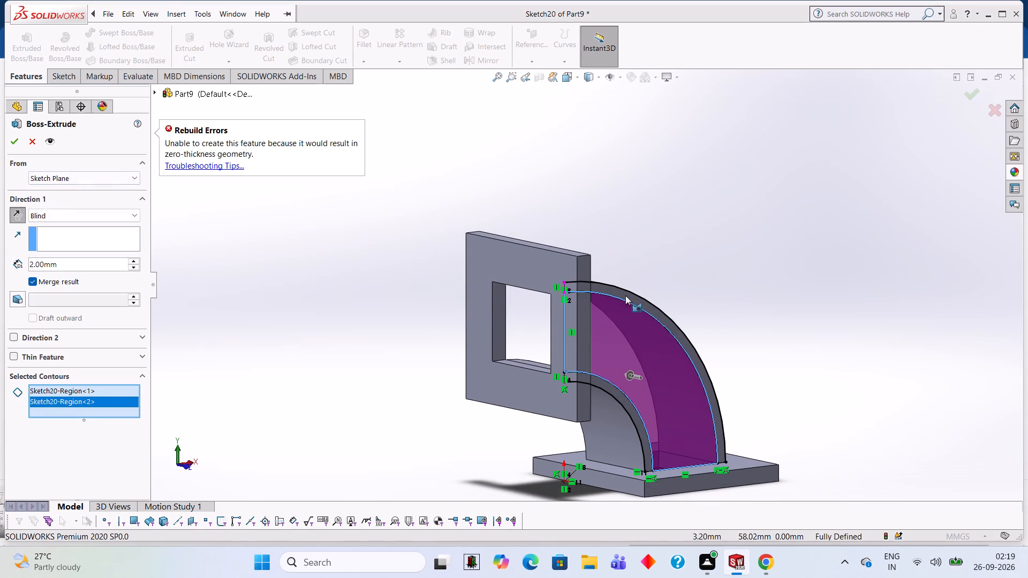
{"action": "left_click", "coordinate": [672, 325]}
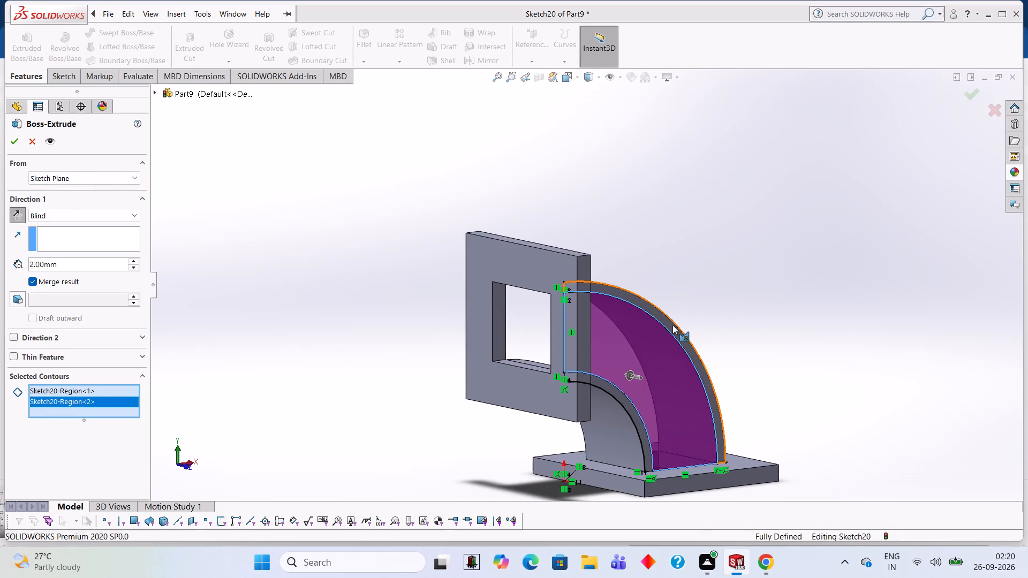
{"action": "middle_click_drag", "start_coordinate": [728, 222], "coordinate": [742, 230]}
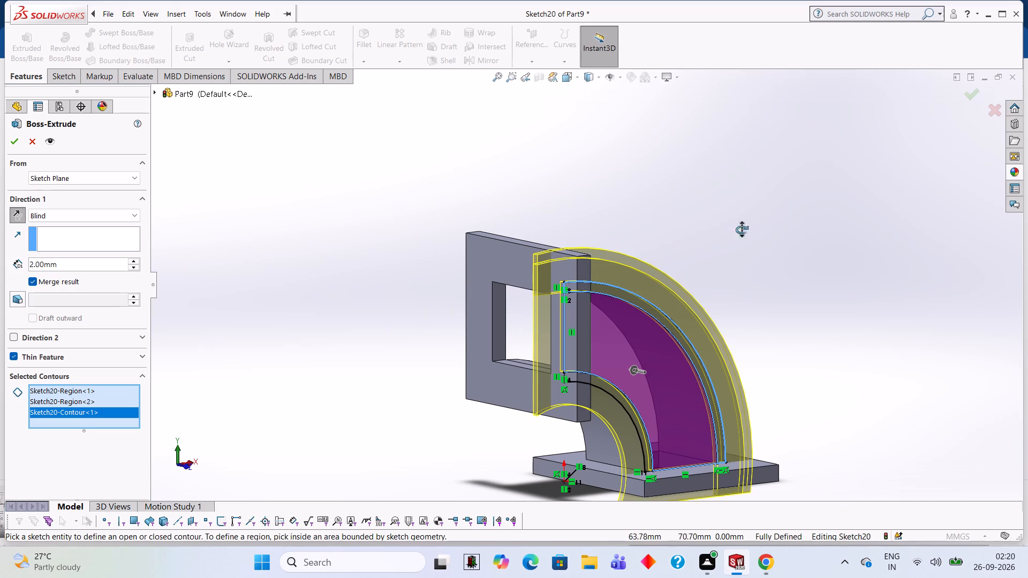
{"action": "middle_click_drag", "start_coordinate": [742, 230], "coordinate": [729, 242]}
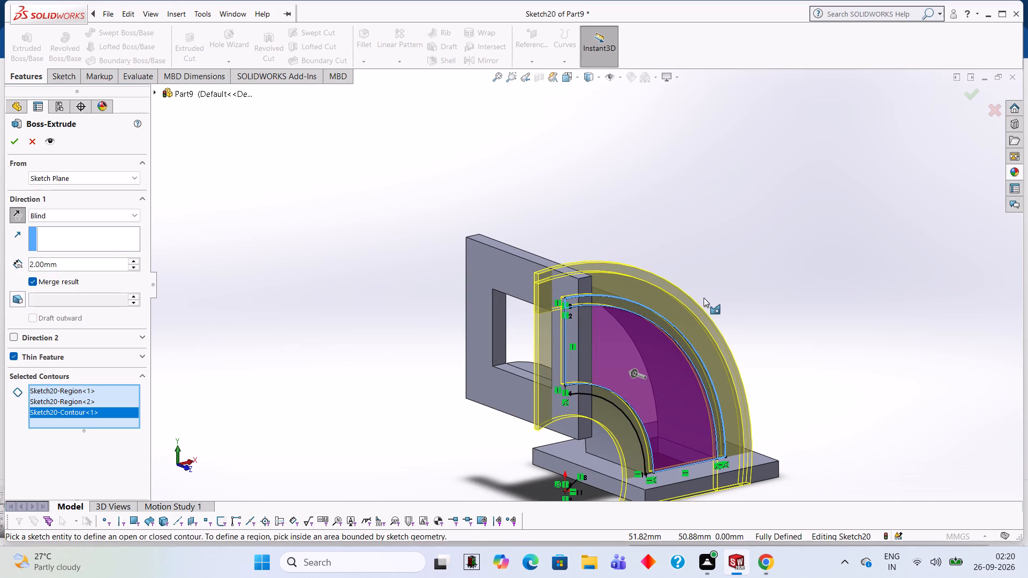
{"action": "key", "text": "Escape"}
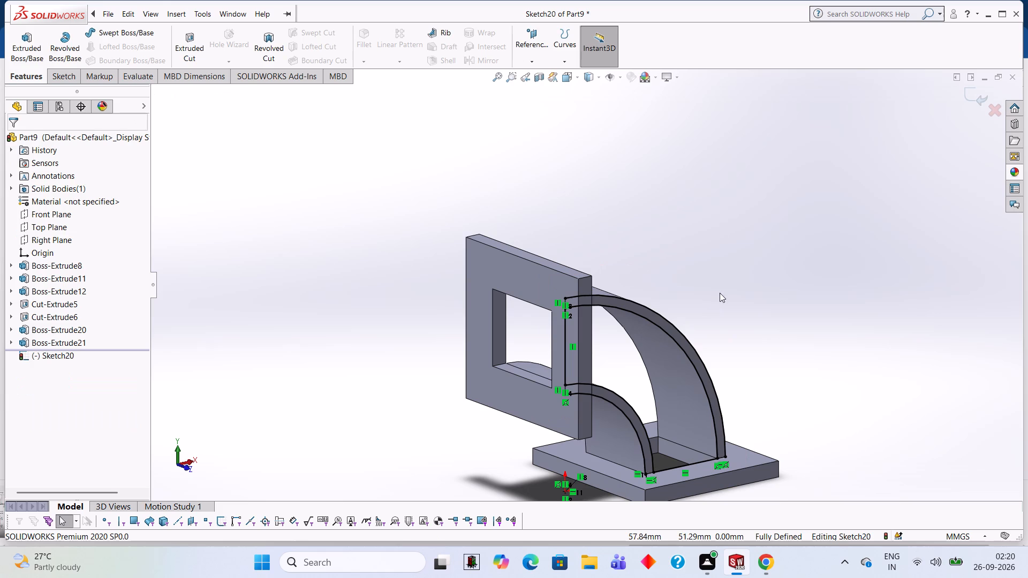
Extrude the outer and inner curved band regions of the sketch 2 mm as a merged boss.
{"action": "left_click", "coordinate": [16, 43]}
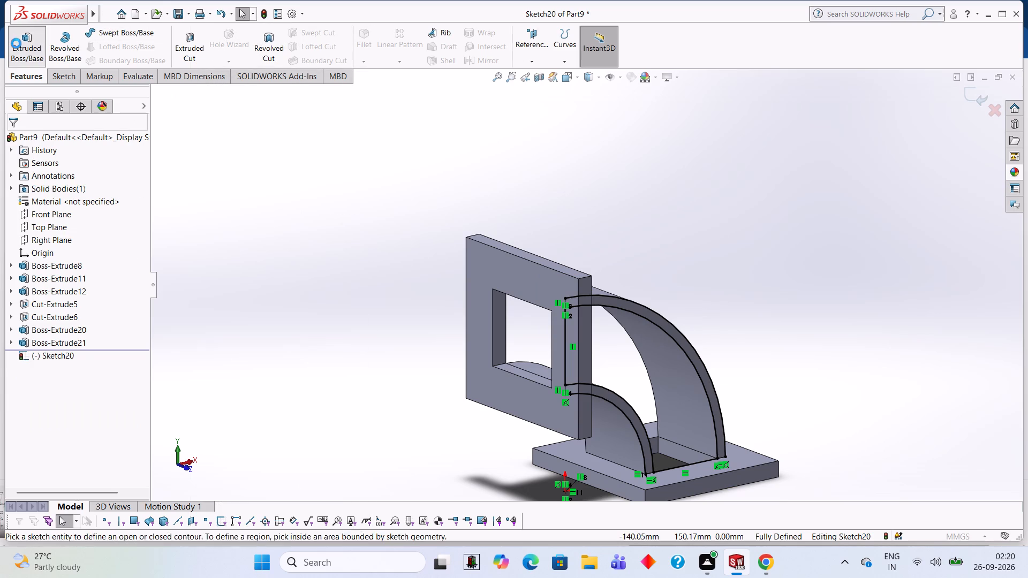
{"action": "left_click", "coordinate": [687, 347]}
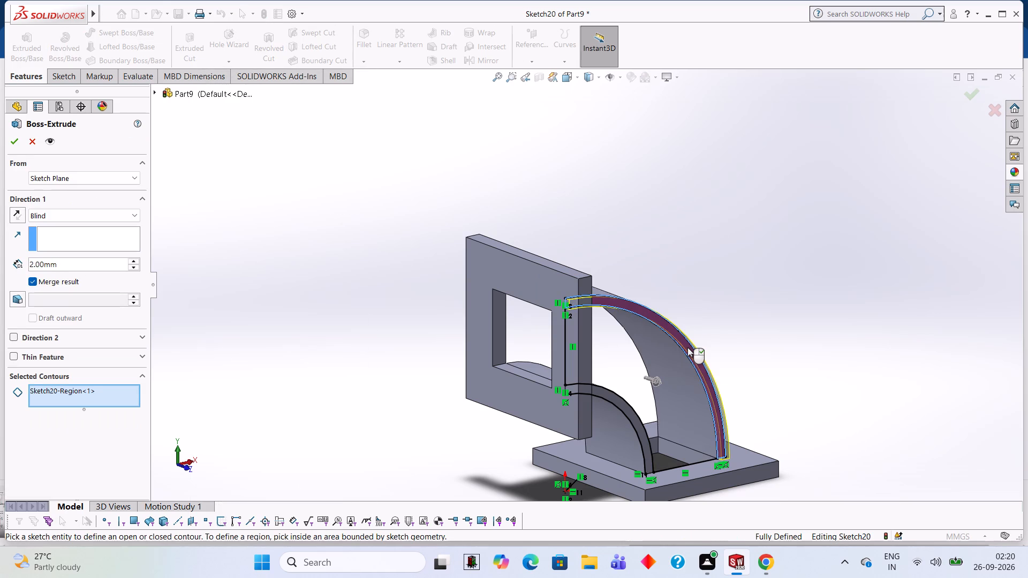
{"action": "left_click", "coordinate": [622, 405]}
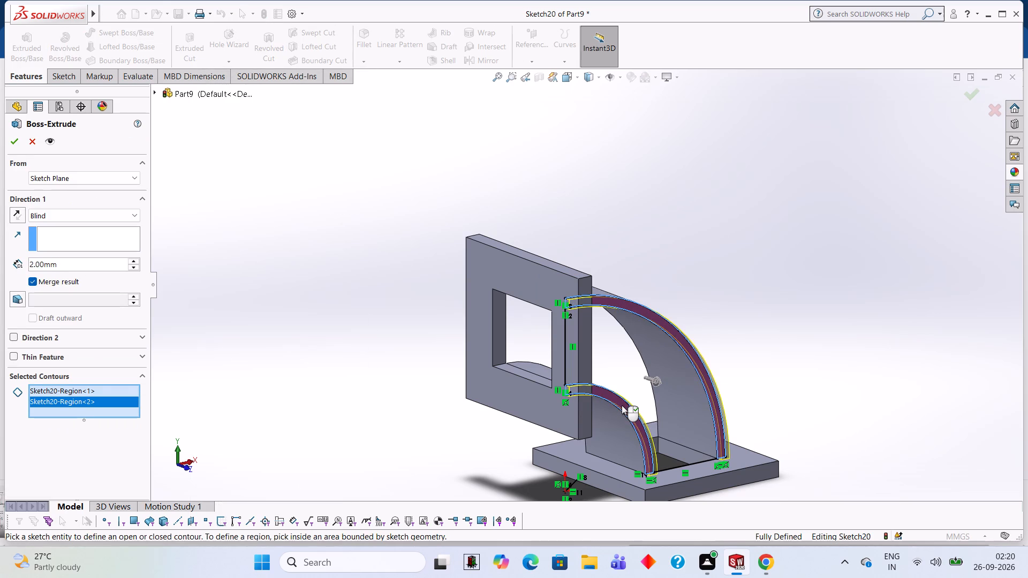
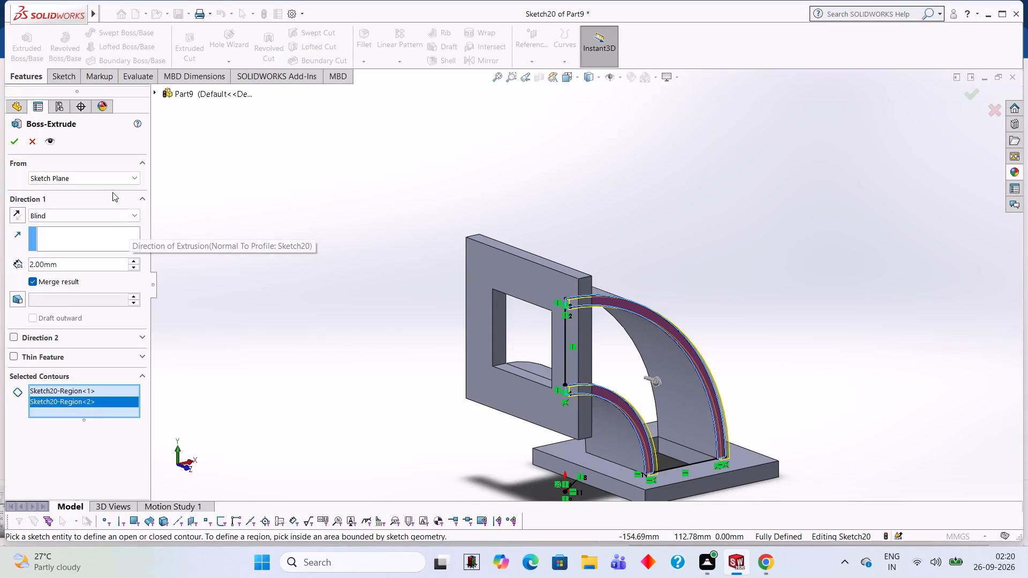
Complete the 2 mm merged extrusion of the outer and inner curved band regions.
{"action": "left_click", "coordinate": [7, 140]}
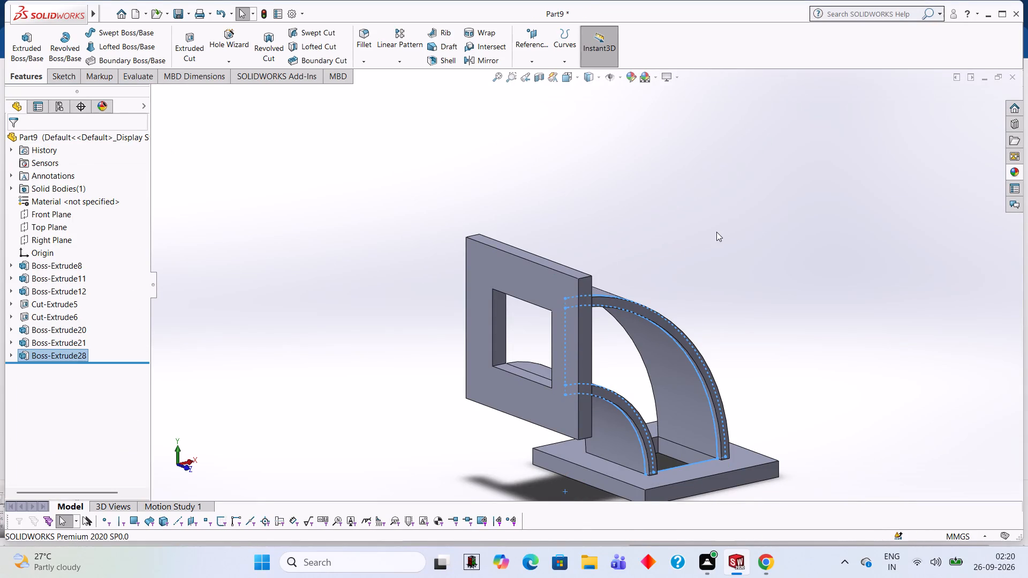
{"action": "left_click", "coordinate": [717, 232]}
Examine the duct elbow from several sides, checking the curved walls, their extended edges and both flanges.
{"action": "middle_click_drag", "start_coordinate": [729, 233], "coordinate": [767, 255]}
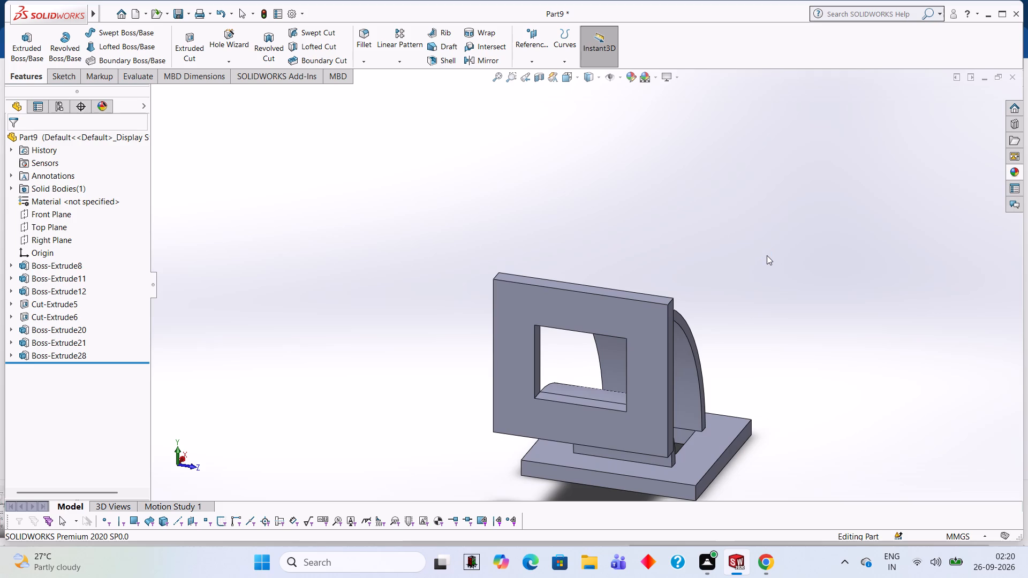
{"action": "middle_click_drag", "start_coordinate": [768, 251], "coordinate": [744, 253]}
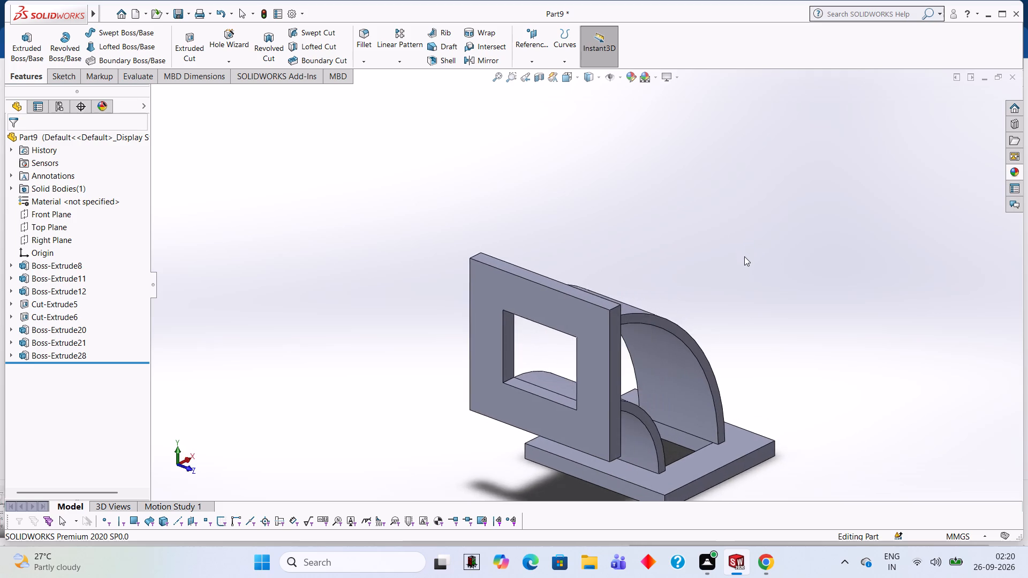
{"action": "scroll", "coordinate": [746, 255], "scroll_direction": "up", "scroll_amount": 2}
{"action": "middle_click_drag", "start_coordinate": [746, 256], "coordinate": [699, 194]}
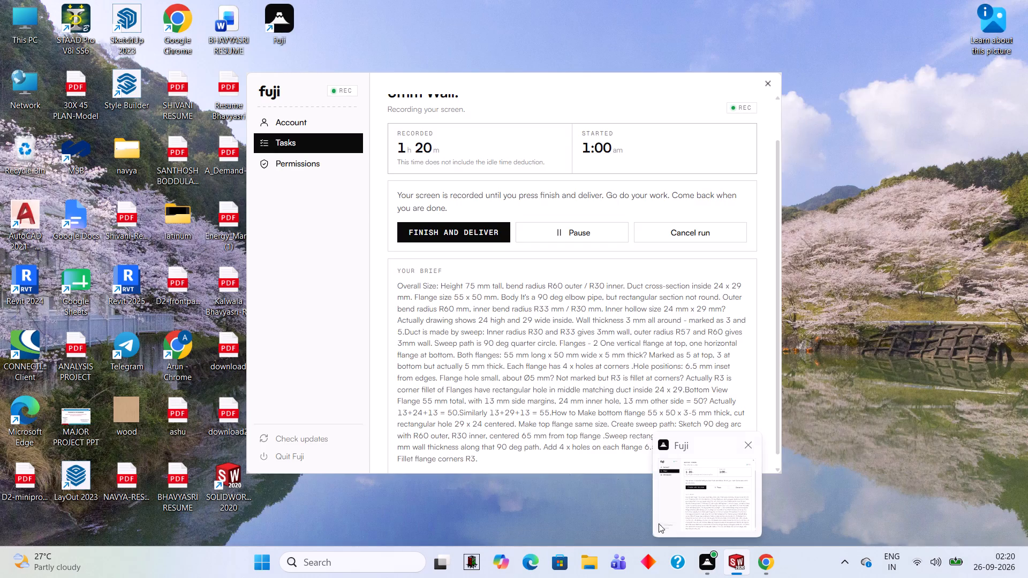
{"action": "middle_click_drag", "start_coordinate": [776, 234], "coordinate": [757, 234]}
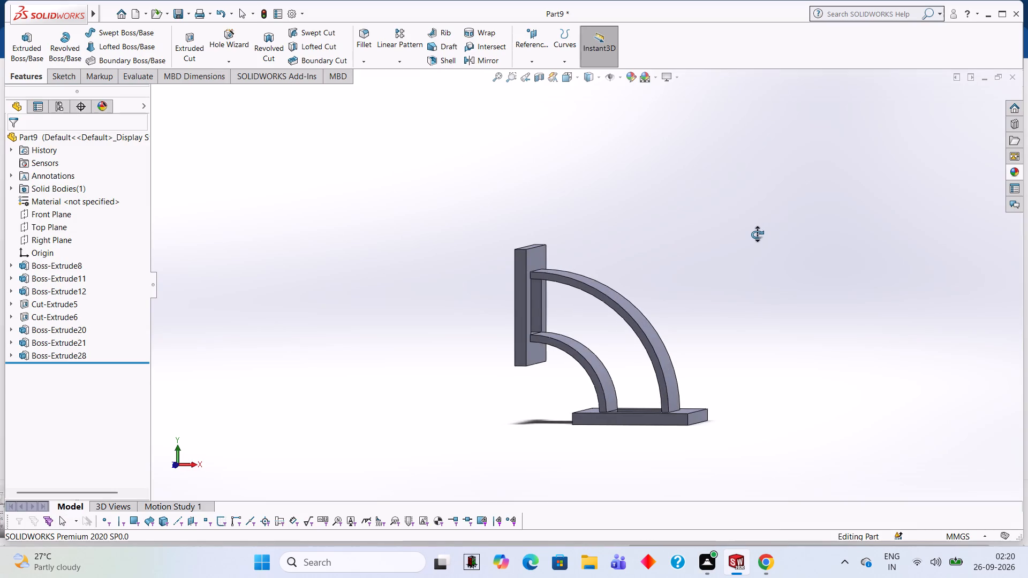
{"action": "middle_click_drag", "start_coordinate": [757, 234], "coordinate": [675, 224]}
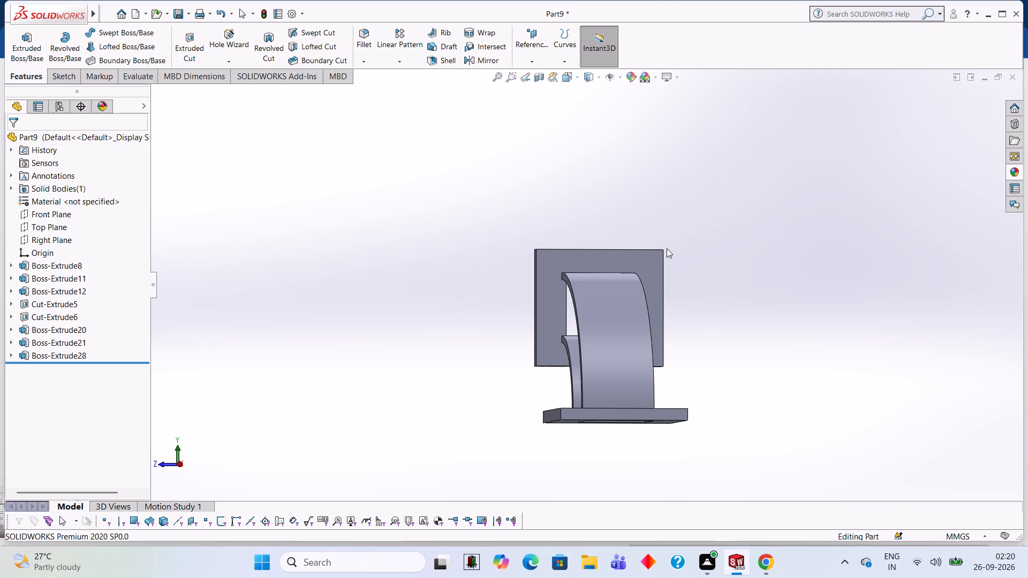
{"action": "middle_click_drag", "start_coordinate": [735, 271], "coordinate": [735, 271]}
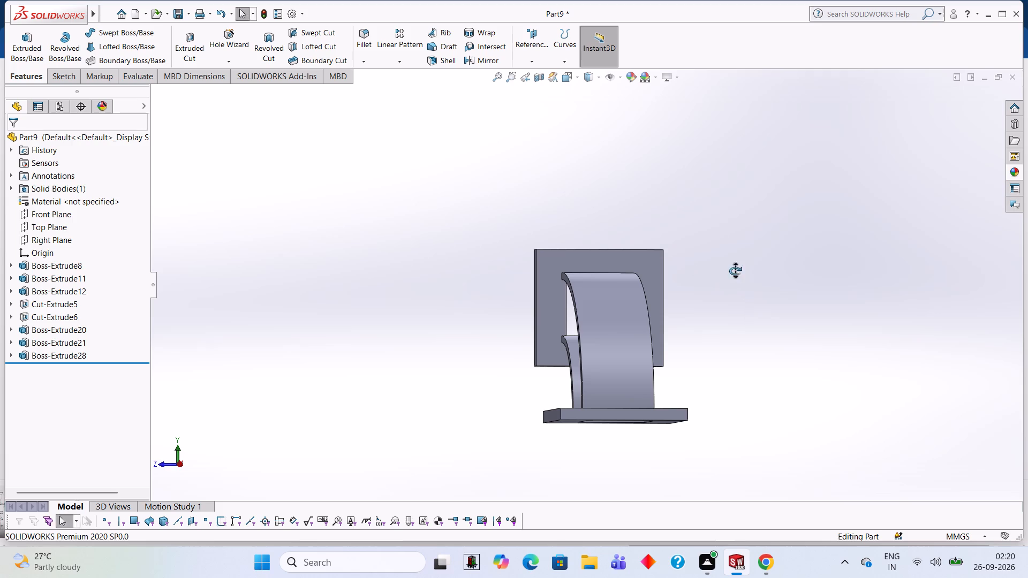
{"action": "middle_click_drag", "start_coordinate": [735, 271], "coordinate": [894, 322]}
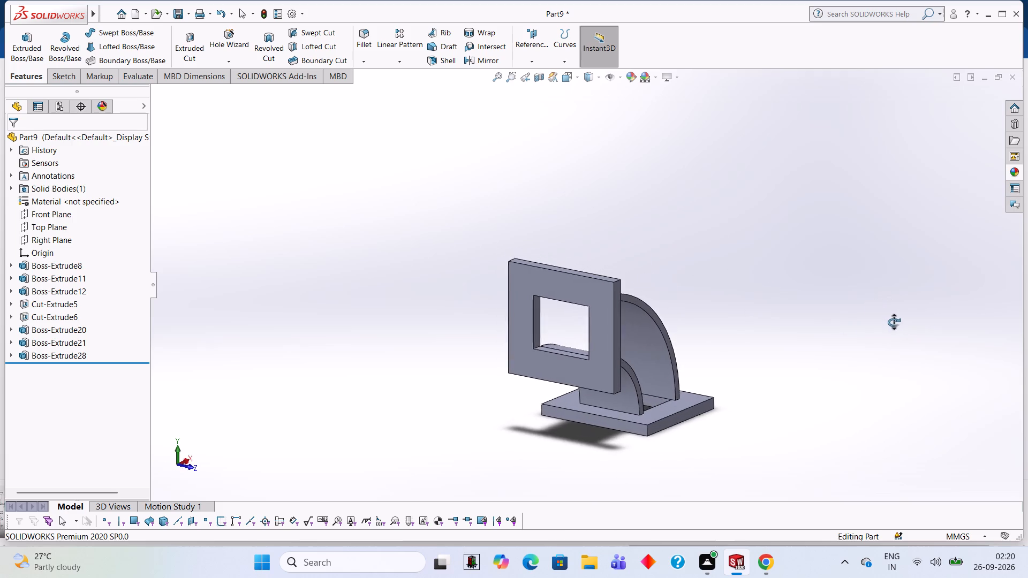
{"action": "middle_click_drag", "start_coordinate": [894, 322], "coordinate": [830, 323]}
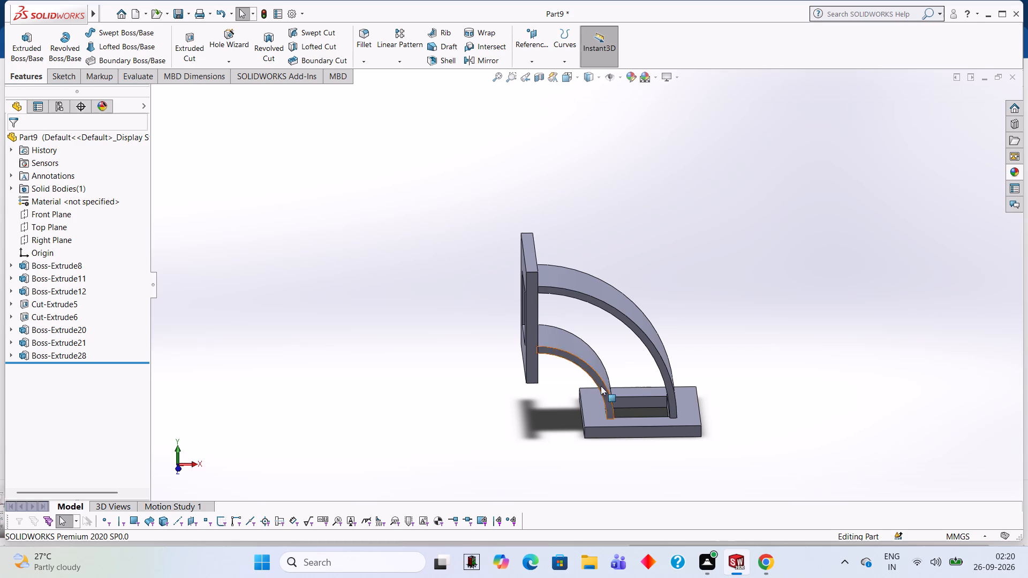
Start a sketch on the outer curved wall's extended edge face and draw origin-centred circles of radius 57 mm and 60 mm.
{"action": "left_click", "coordinate": [637, 332]}
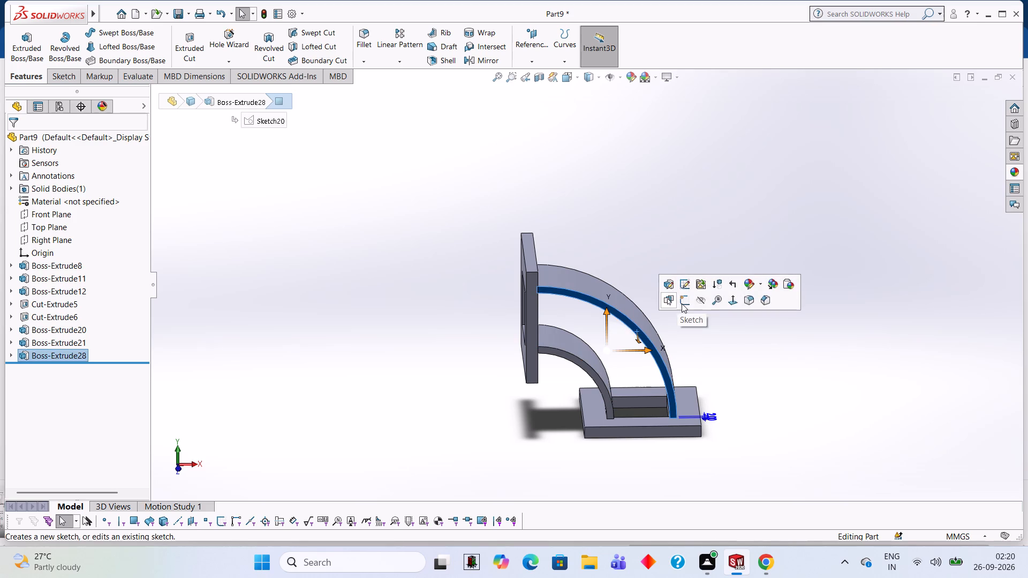
{"action": "left_click", "coordinate": [682, 303]}
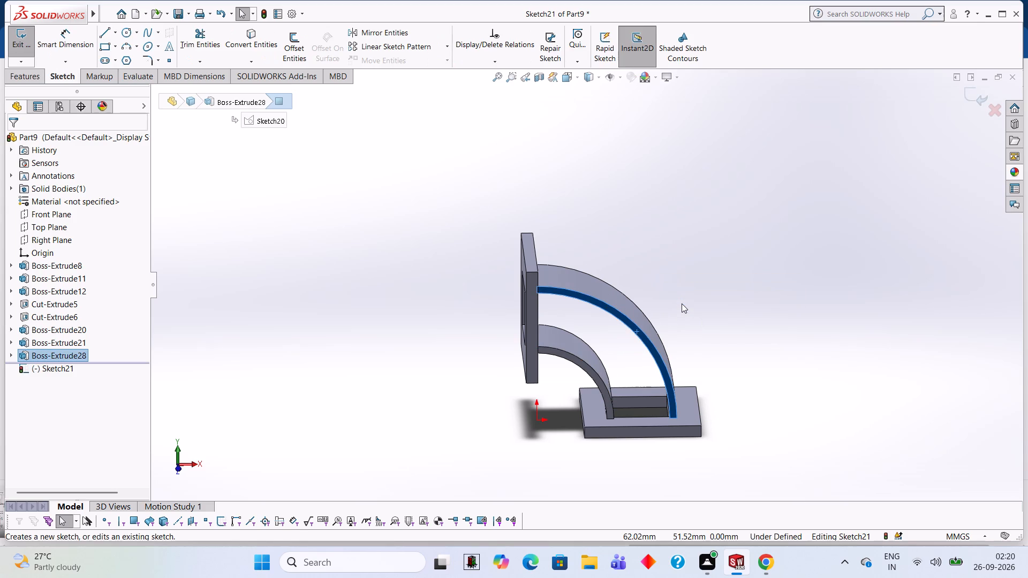
{"action": "key", "text": "ctrl+8"}
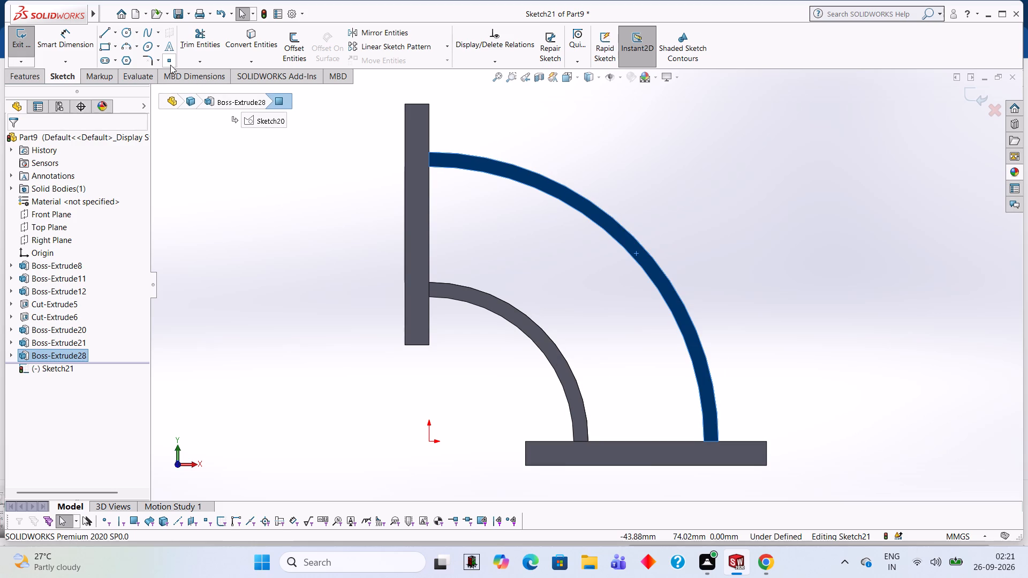
{"action": "left_click", "coordinate": [126, 33]}
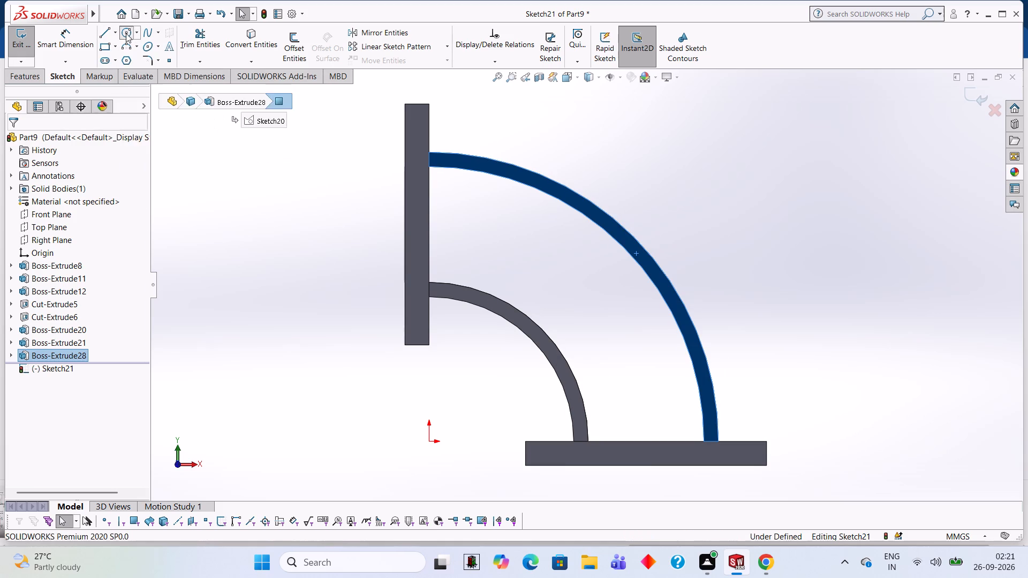
{"action": "left_click", "coordinate": [427, 442]}
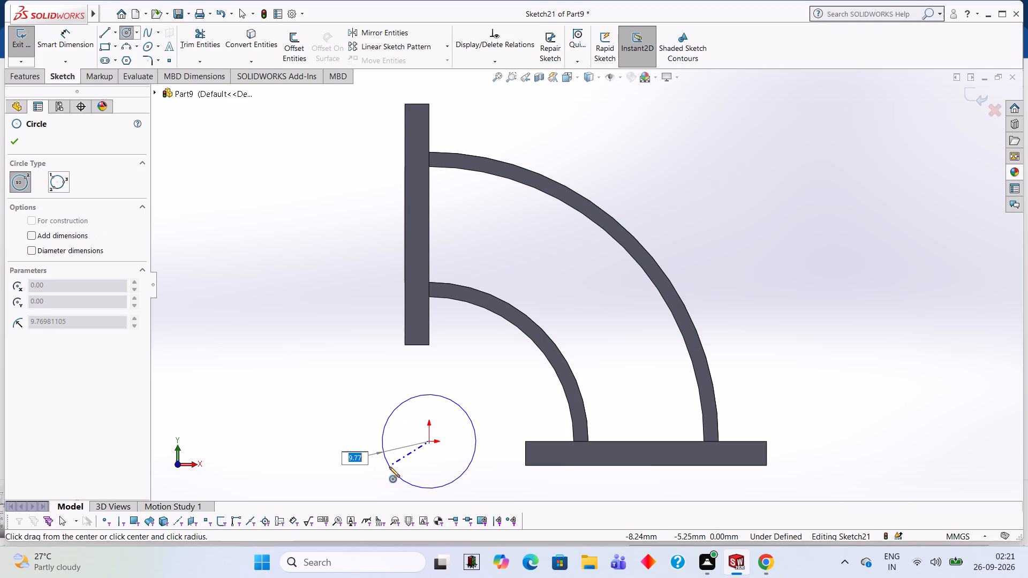
{"action": "type", "text": "57"}
{"action": "key", "text": "Return"}
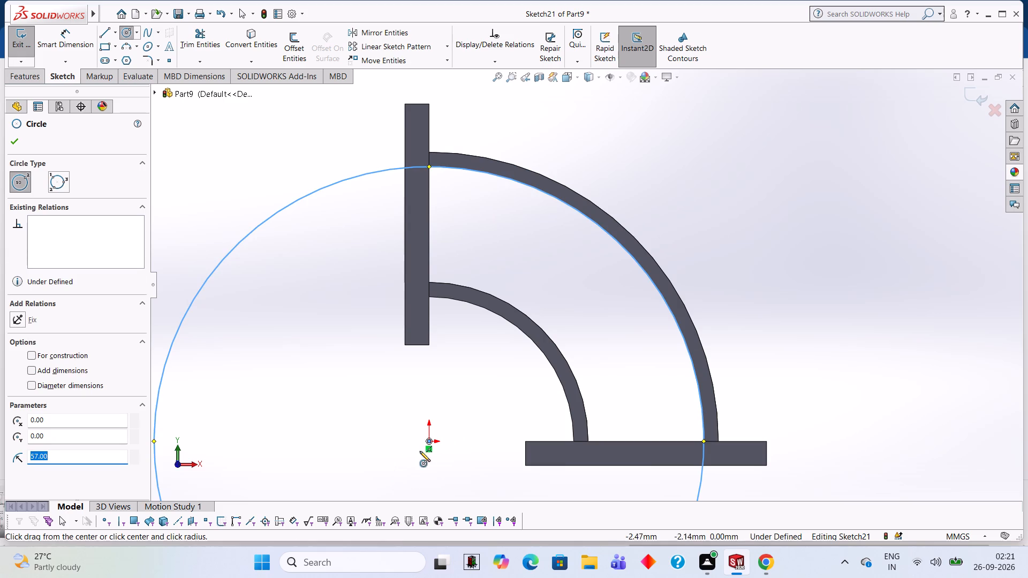
{"action": "left_click", "coordinate": [430, 442]}
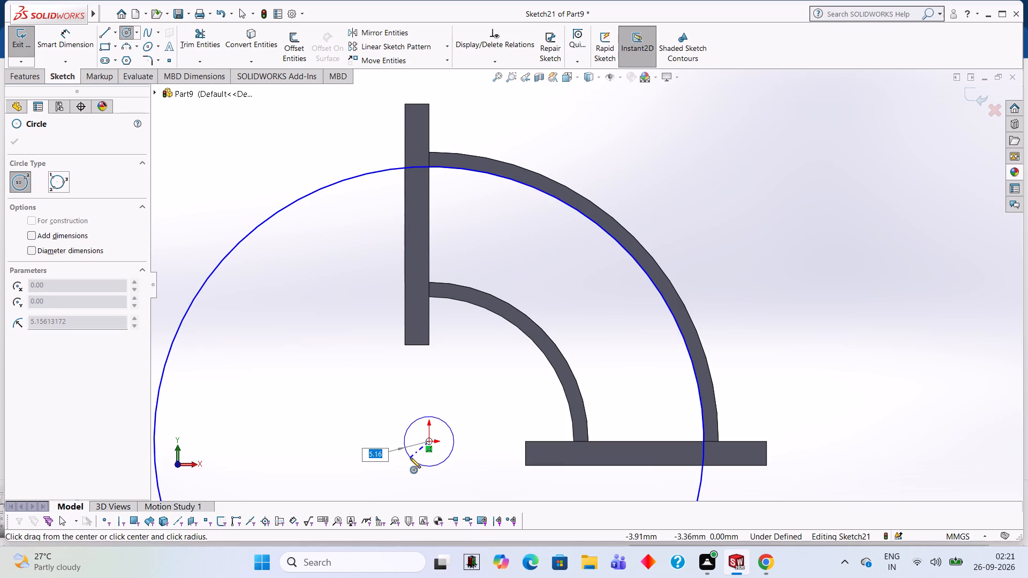
{"action": "type", "text": "60"}
{"action": "key", "text": "Return"}
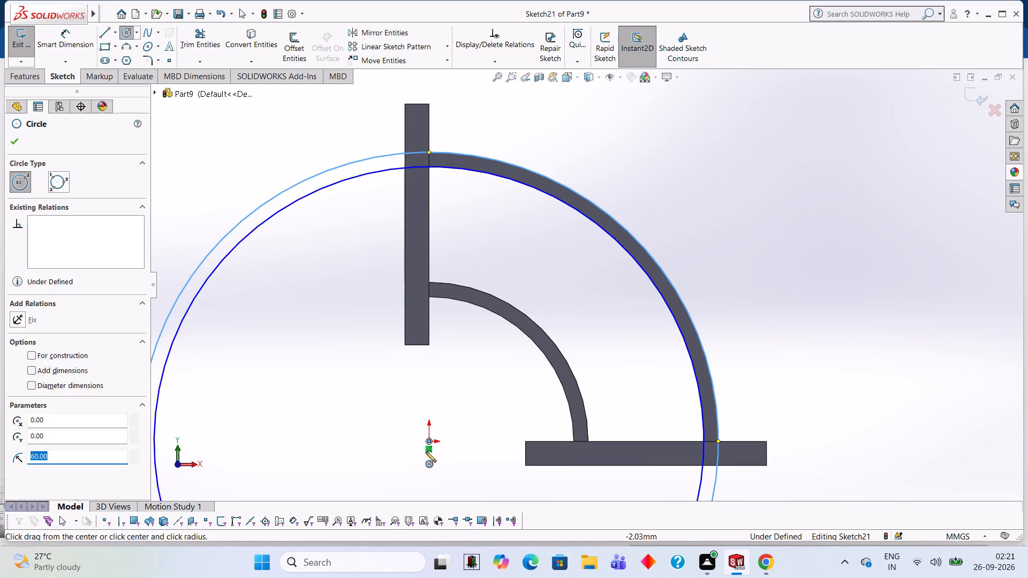
Add two circles of radius 33 mm and 30 mm centred on the origin, matching the inner curved wall.
{"action": "left_click", "coordinate": [429, 443]}
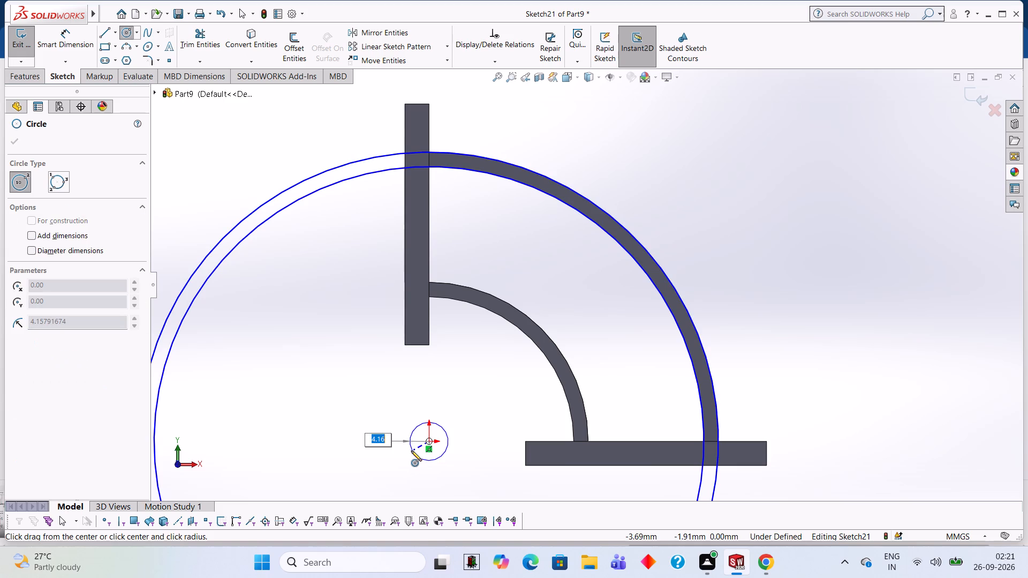
{"action": "type", "text": "33"}
{"action": "key", "text": "Return"}
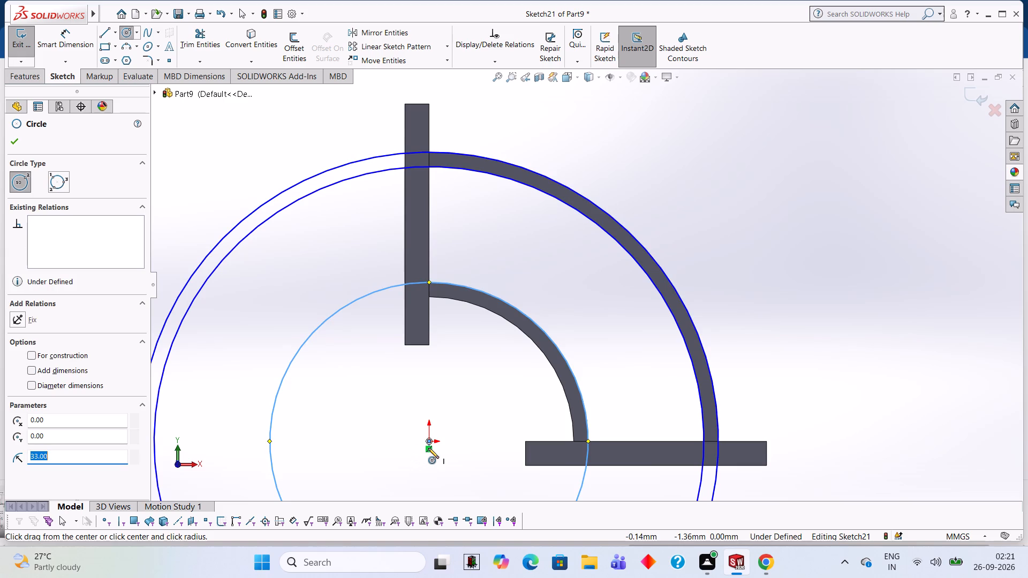
{"action": "left_click", "coordinate": [429, 440]}
{"action": "type", "text": "30"}
{"action": "key", "text": "Return"}
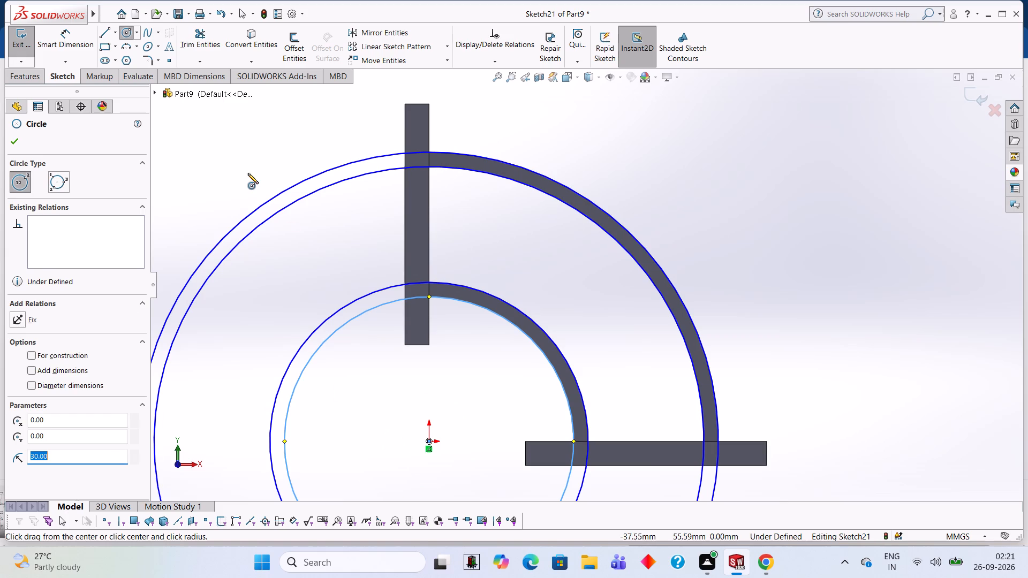
Draw a vertical line along the upright flange and a horizontal line along the base flange, each joining the outermost and innermost circles.
{"action": "left_click", "coordinate": [110, 32]}
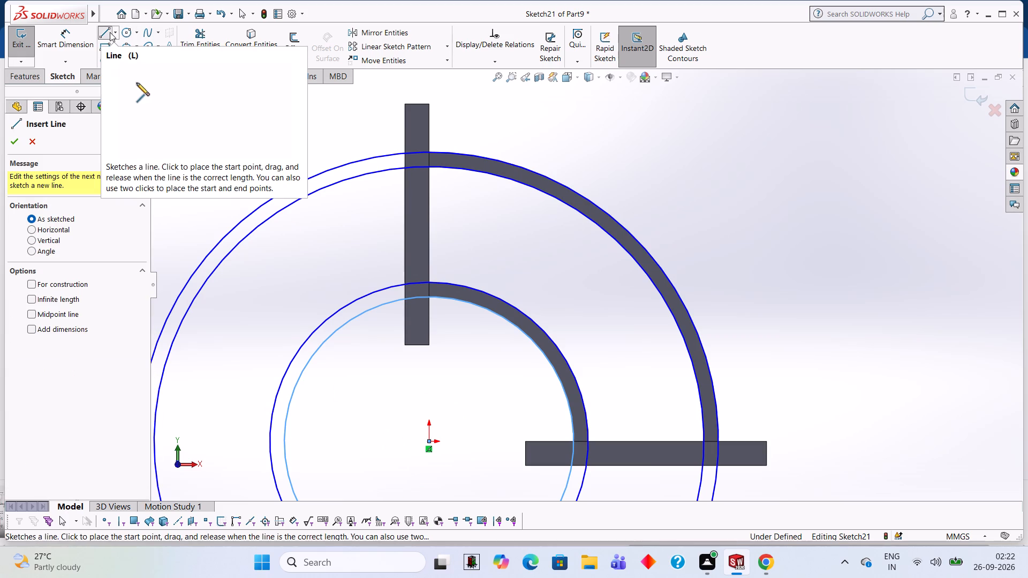
{"action": "left_click", "coordinate": [429, 150]}
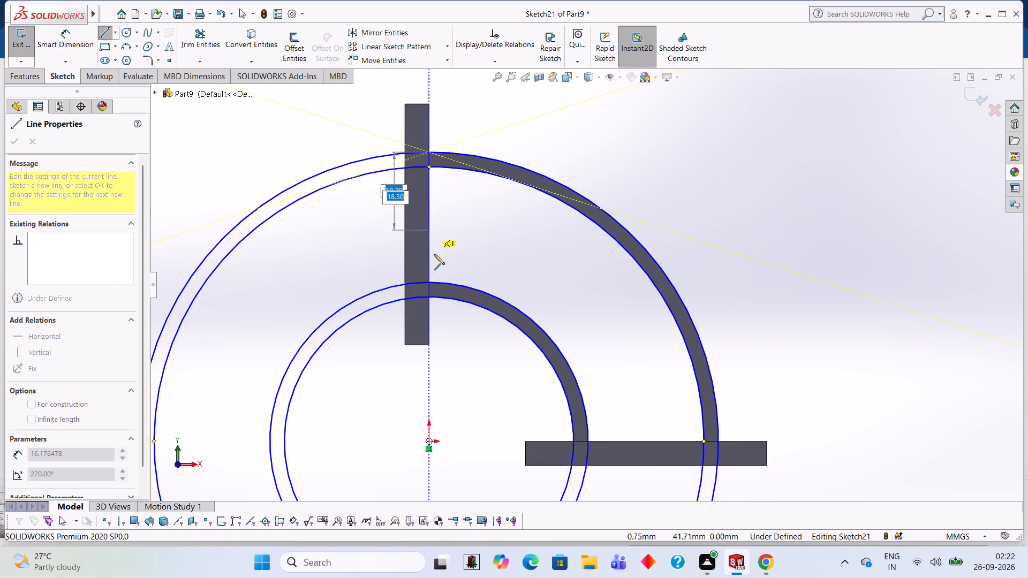
{"action": "left_click", "coordinate": [429, 296]}
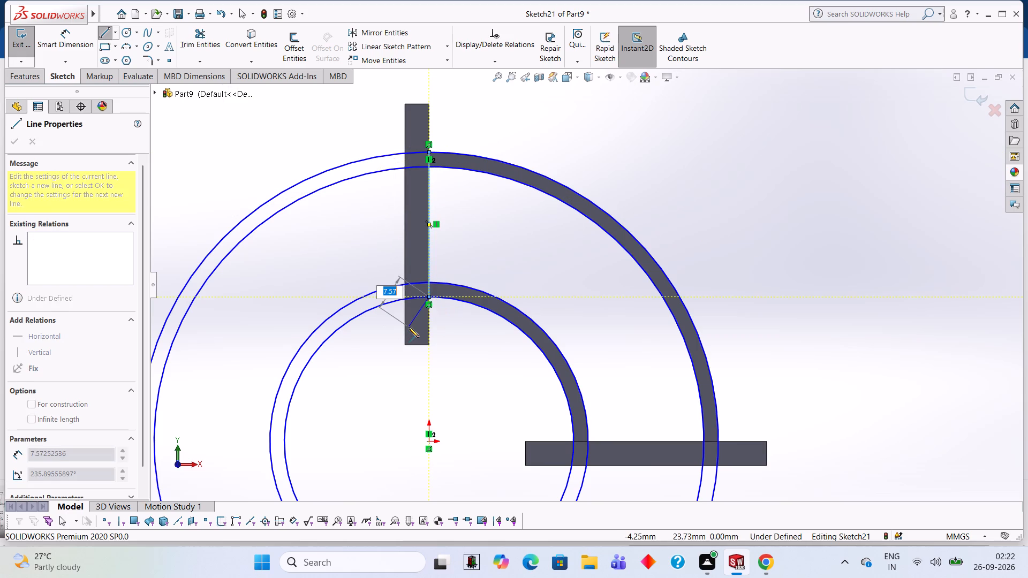
{"action": "key", "text": "Escape"}
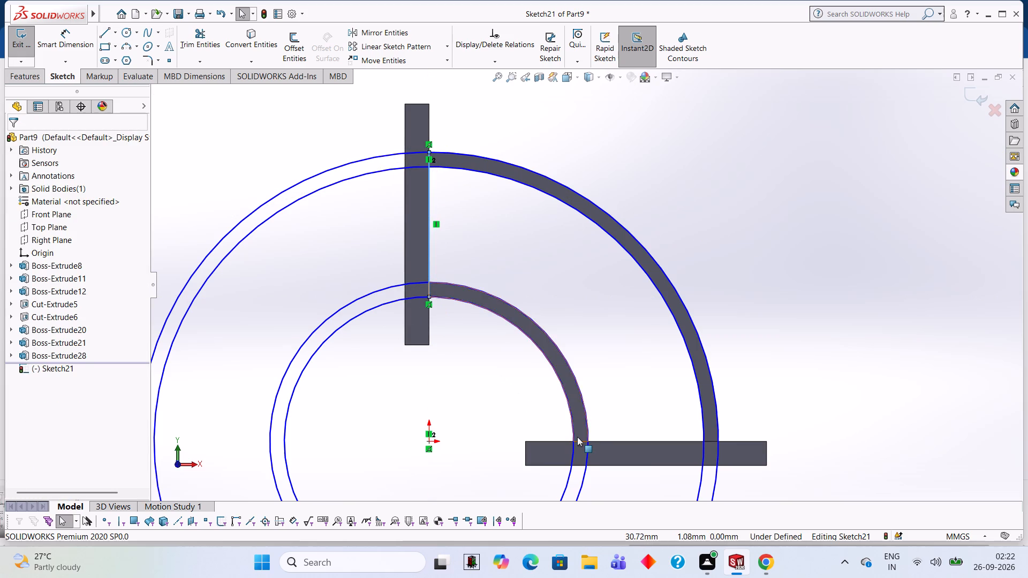
{"action": "left_click", "coordinate": [105, 37]}
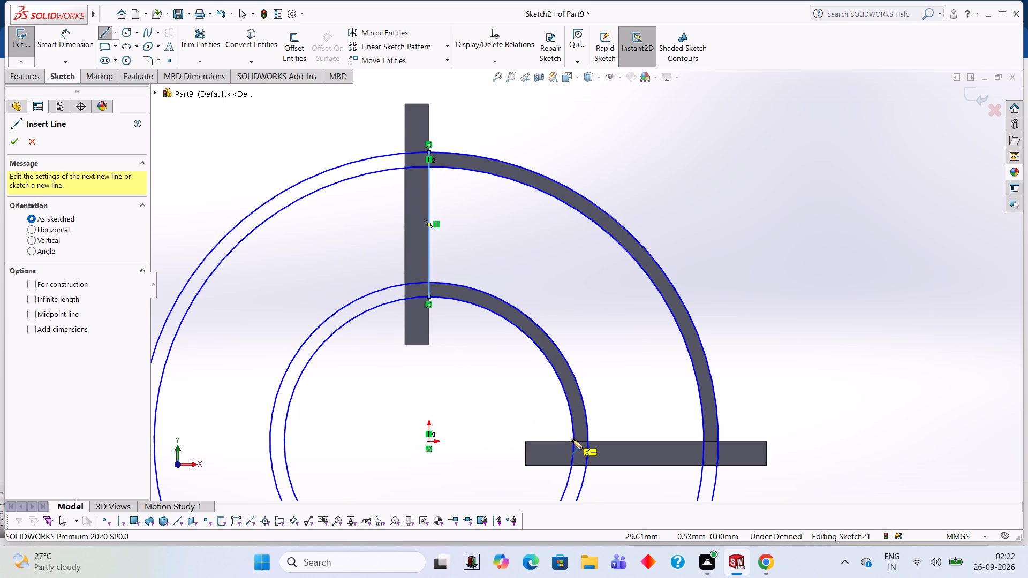
{"action": "left_click", "coordinate": [575, 442]}
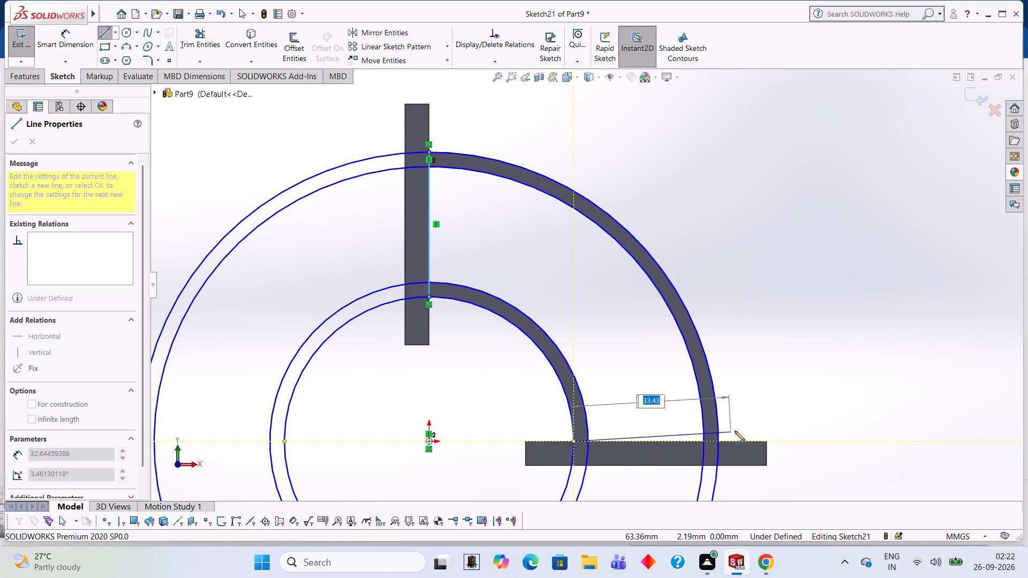
{"action": "left_click", "coordinate": [718, 439]}
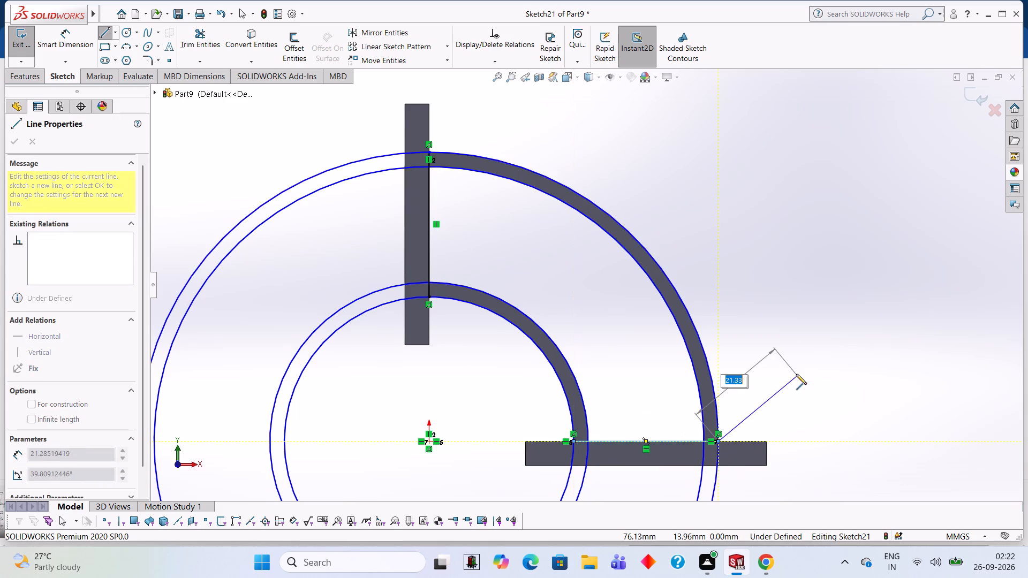
{"action": "key", "text": "Escape"}
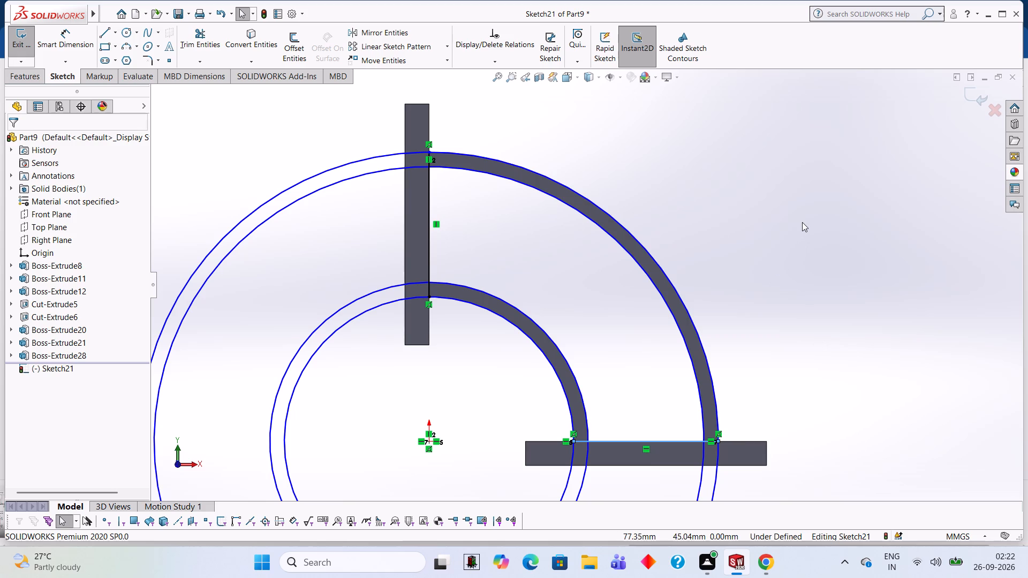
Trim the four concentric circles to the quarter arcs between the upright flange and the base flange.
{"action": "left_click", "coordinate": [208, 41]}
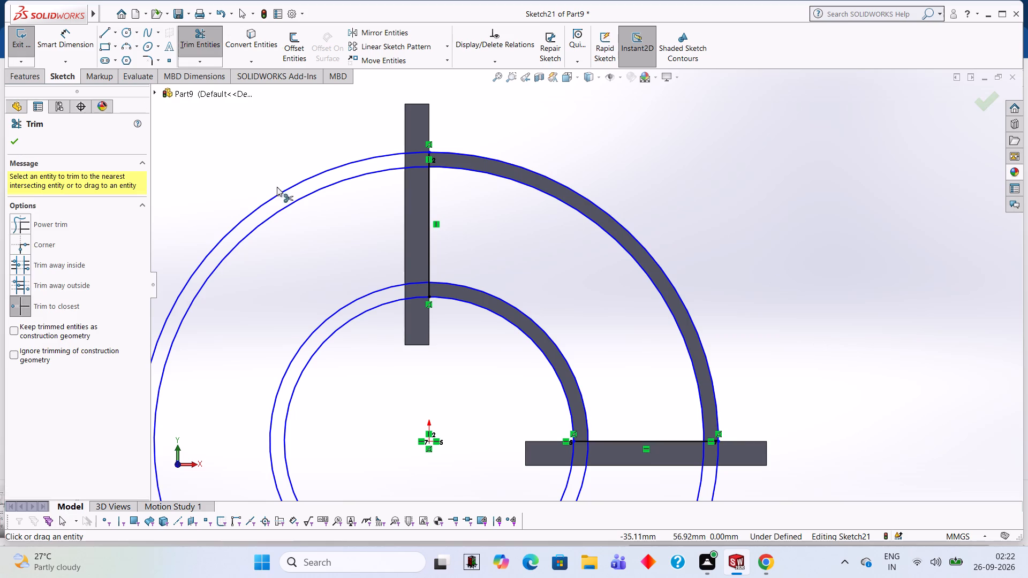
{"action": "left_click", "coordinate": [295, 185]}
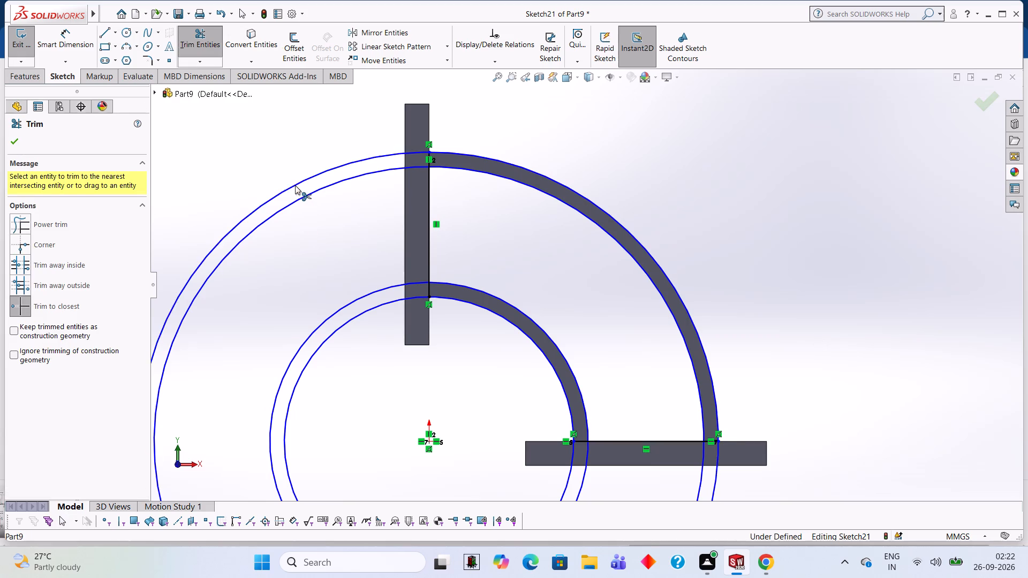
{"action": "left_click", "coordinate": [309, 193]}
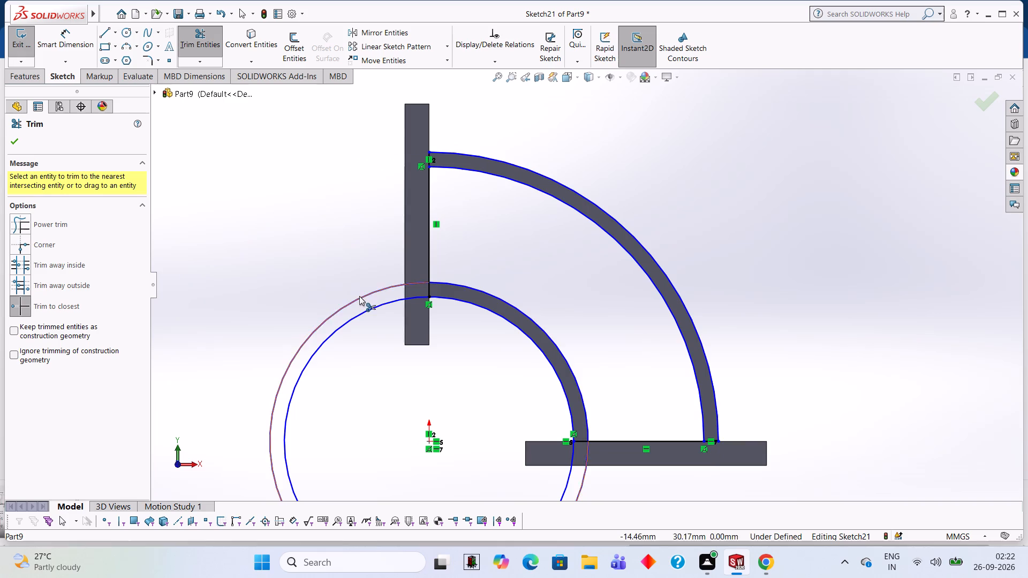
{"action": "left_click", "coordinate": [359, 296]}
{"action": "left_click", "coordinate": [364, 311]}
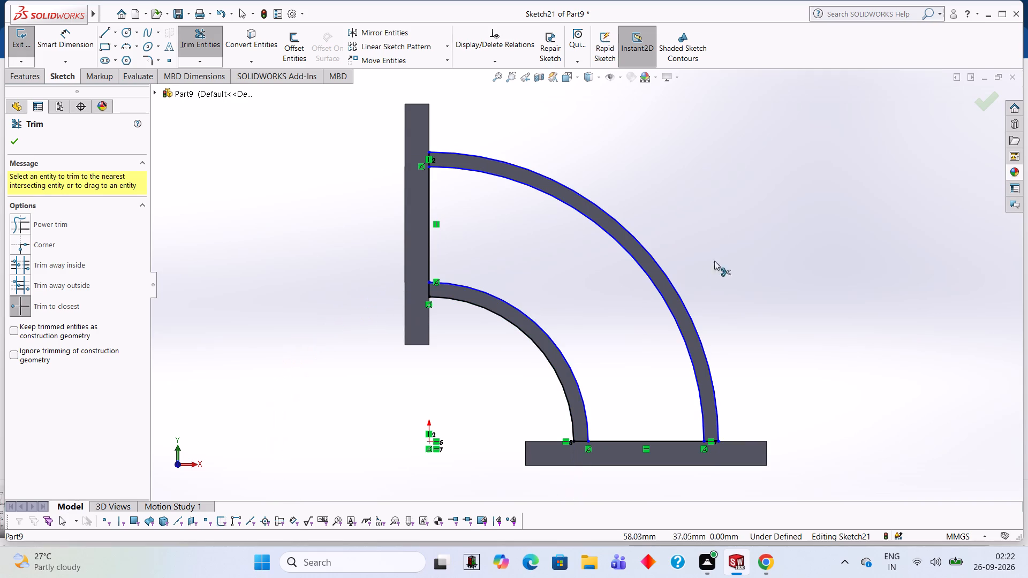
{"action": "middle_click_drag", "start_coordinate": [735, 250], "coordinate": [711, 277]}
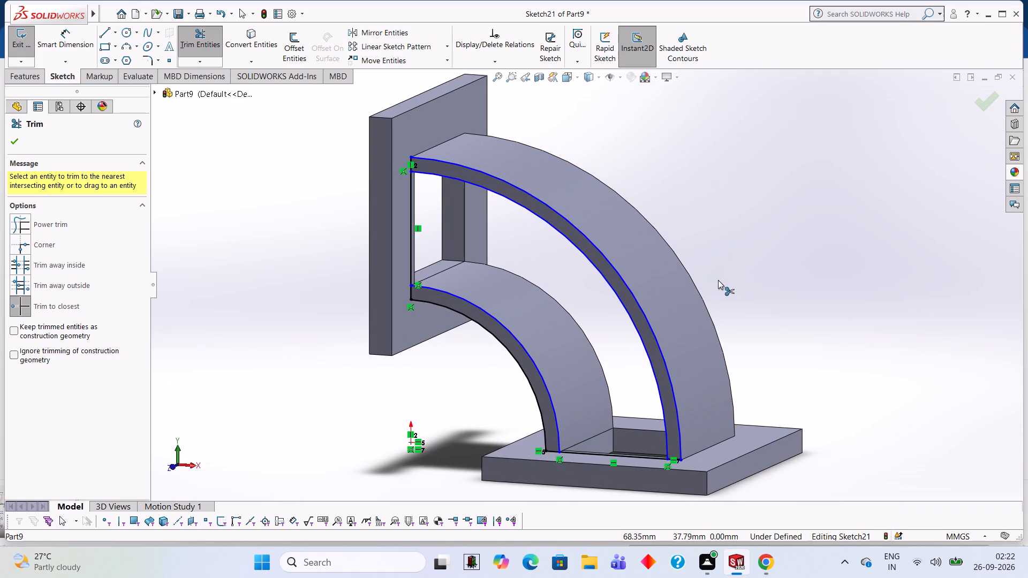
{"action": "middle_click_drag", "start_coordinate": [769, 223], "coordinate": [710, 226]}
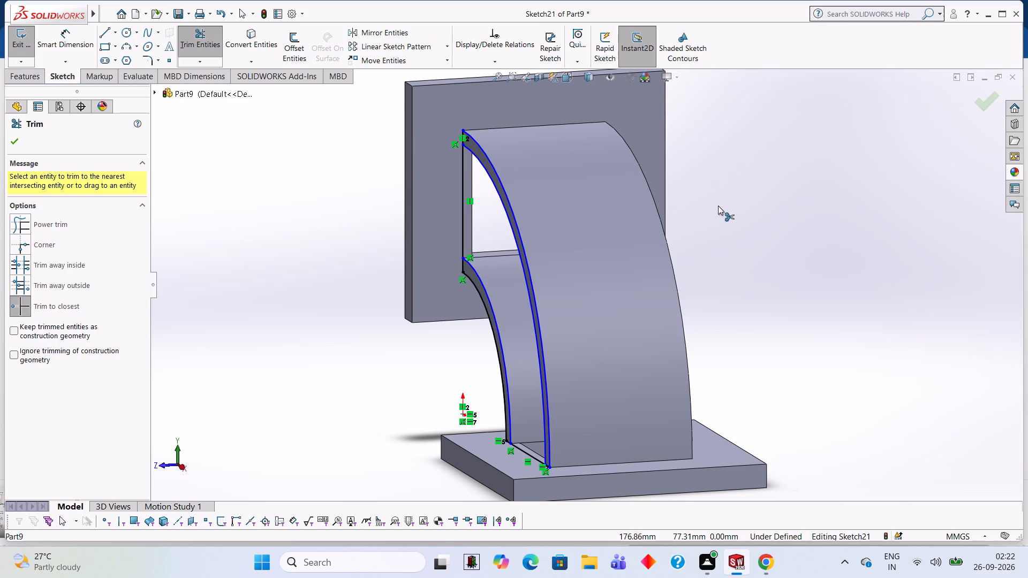
{"action": "middle_click_drag", "start_coordinate": [723, 206], "coordinate": [796, 199]}
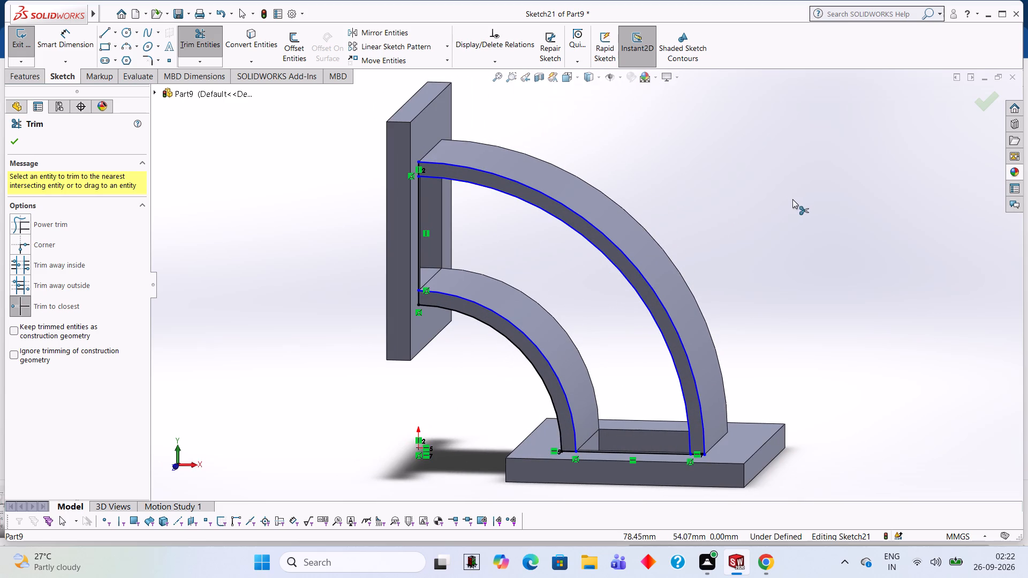
Trim away the outermost and innermost arcs and the short line ends, leaving the profile between the 57 mm and 33 mm arcs.
{"action": "middle_click_drag", "start_coordinate": [791, 199], "coordinate": [782, 200]}
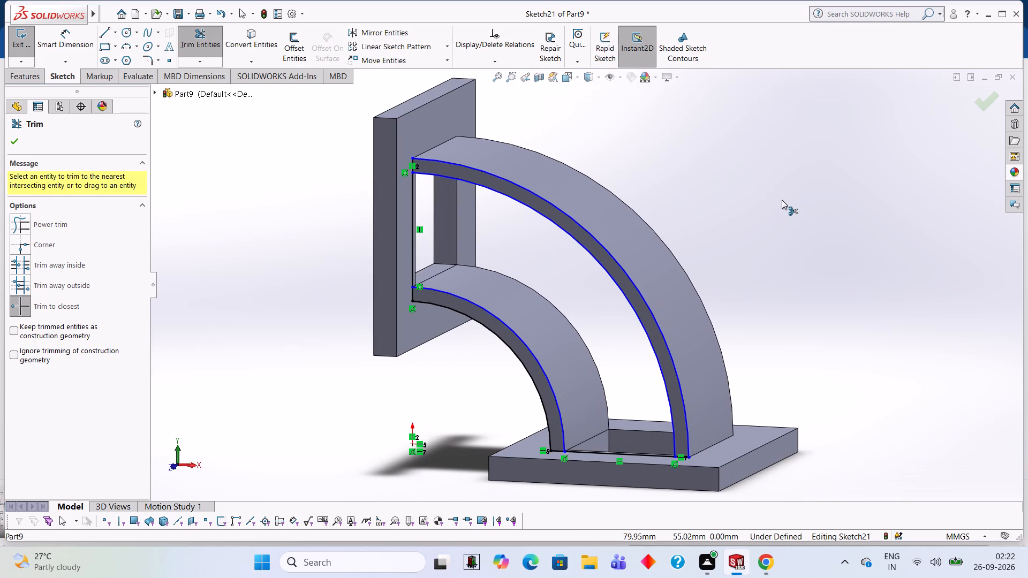
{"action": "middle_click_drag", "start_coordinate": [782, 200], "coordinate": [794, 199]}
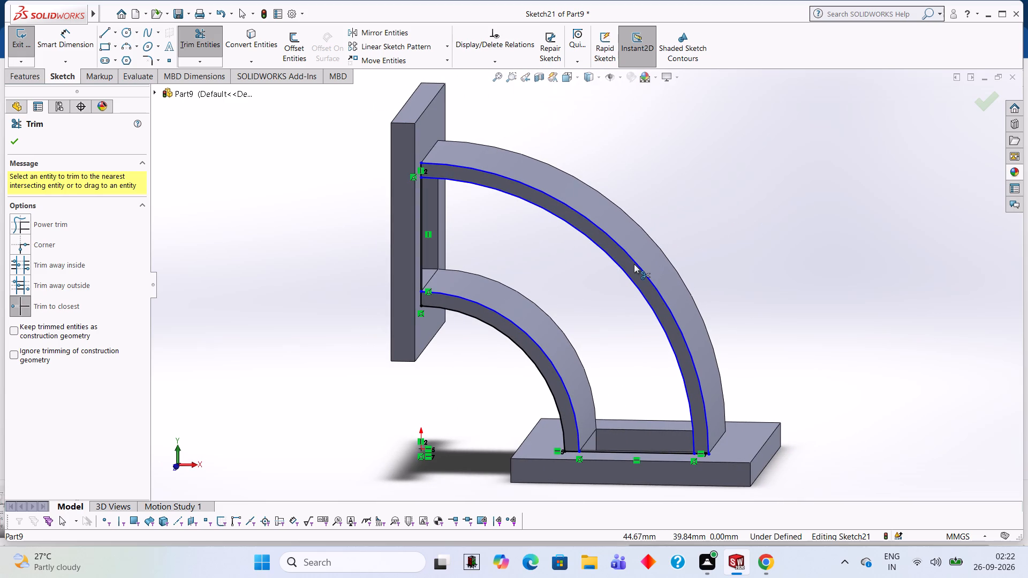
{"action": "left_click", "coordinate": [634, 264]}
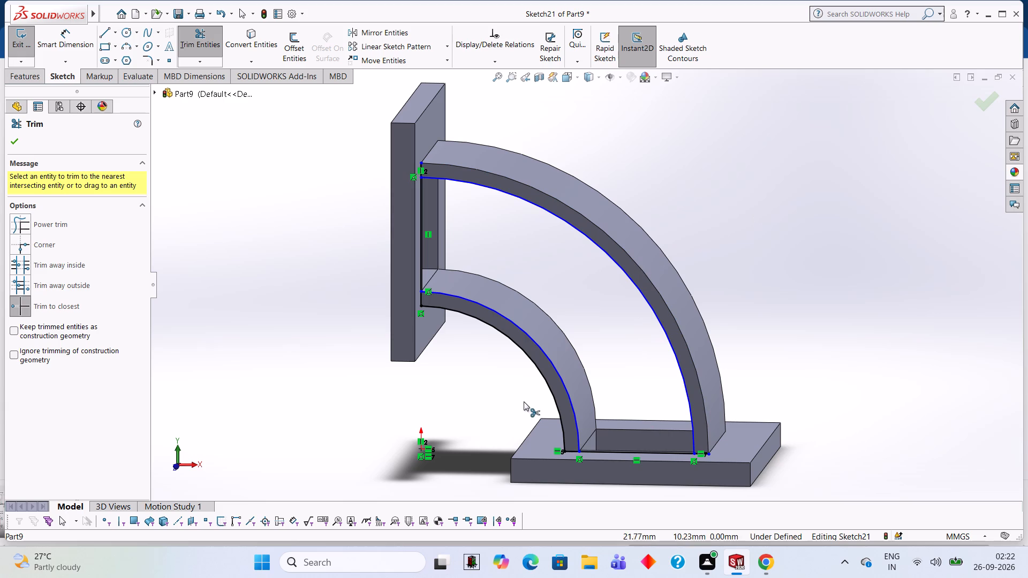
{"action": "left_click", "coordinate": [536, 365]}
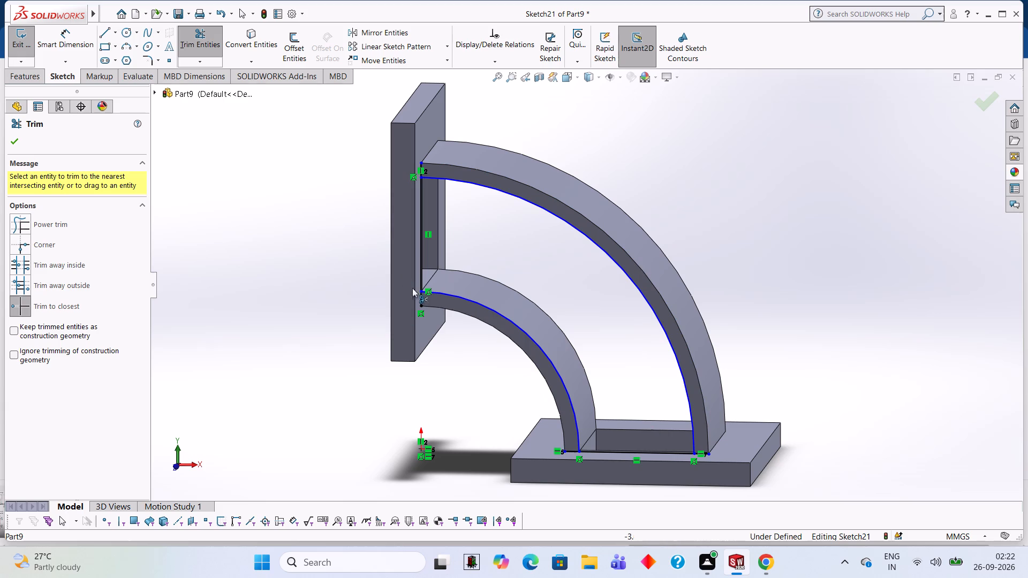
{"action": "left_click", "coordinate": [420, 301]}
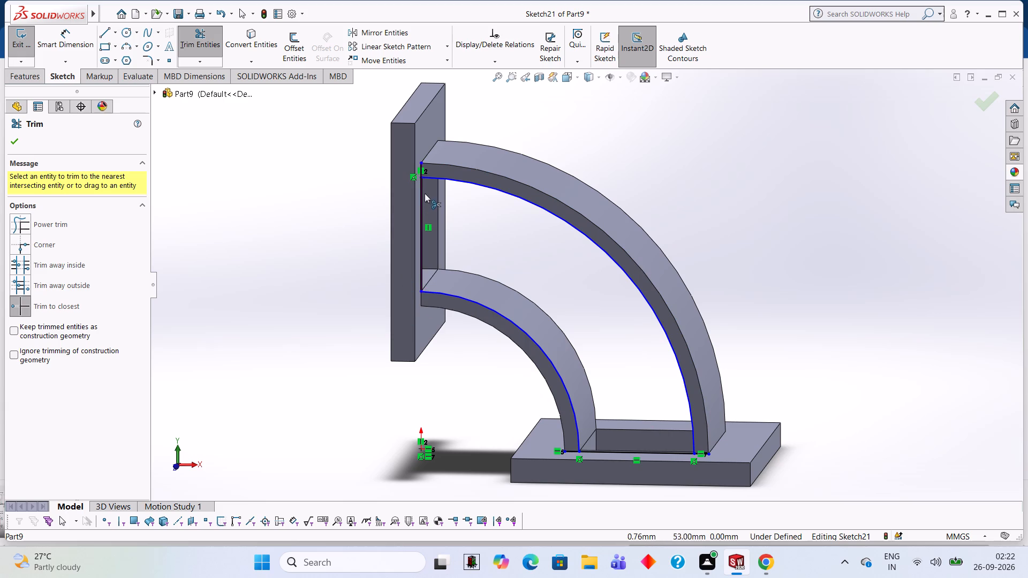
{"action": "left_click", "coordinate": [421, 169]}
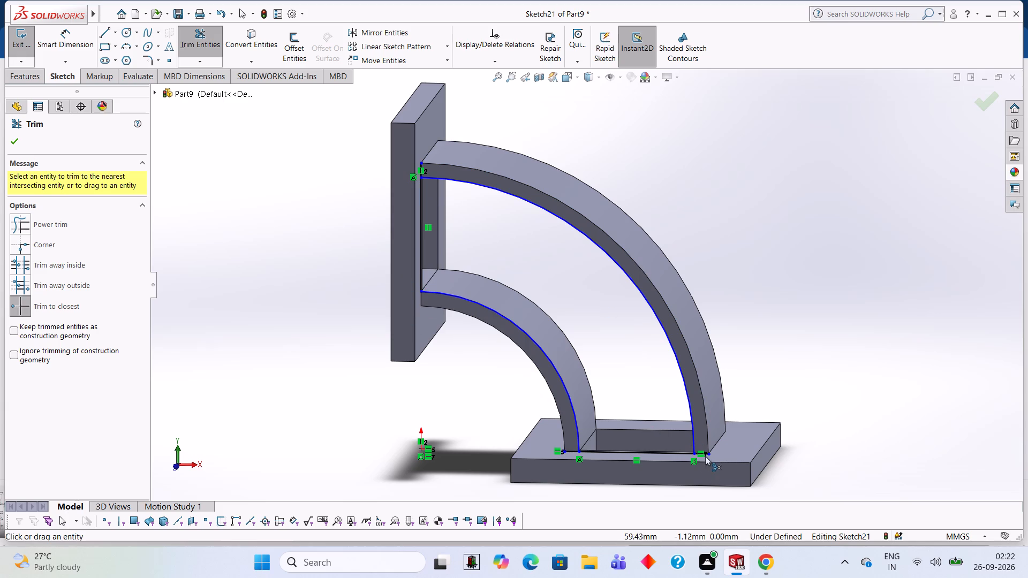
{"action": "left_click", "coordinate": [706, 452]}
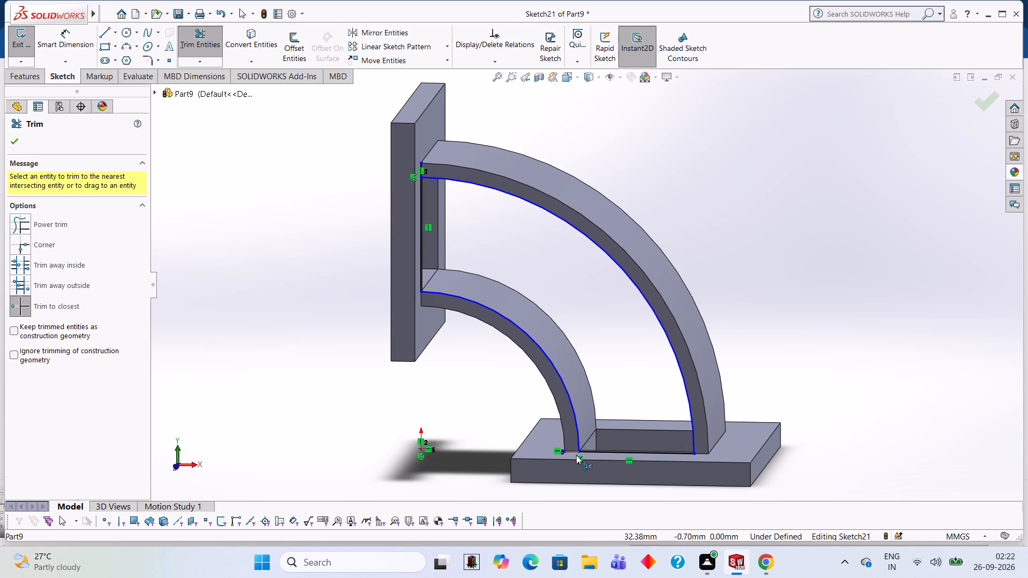
{"action": "left_click", "coordinate": [573, 450]}
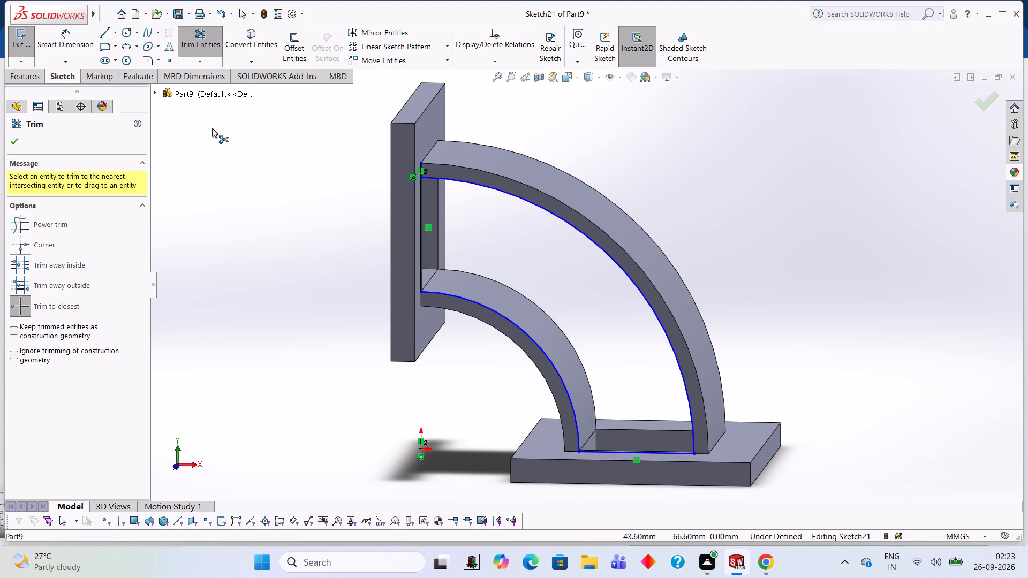
Extrude the enclosed region between the curved walls 2 mm, with the direction reversed inward into the duct.
{"action": "left_click", "coordinate": [37, 77]}
{"action": "left_click", "coordinate": [37, 48]}
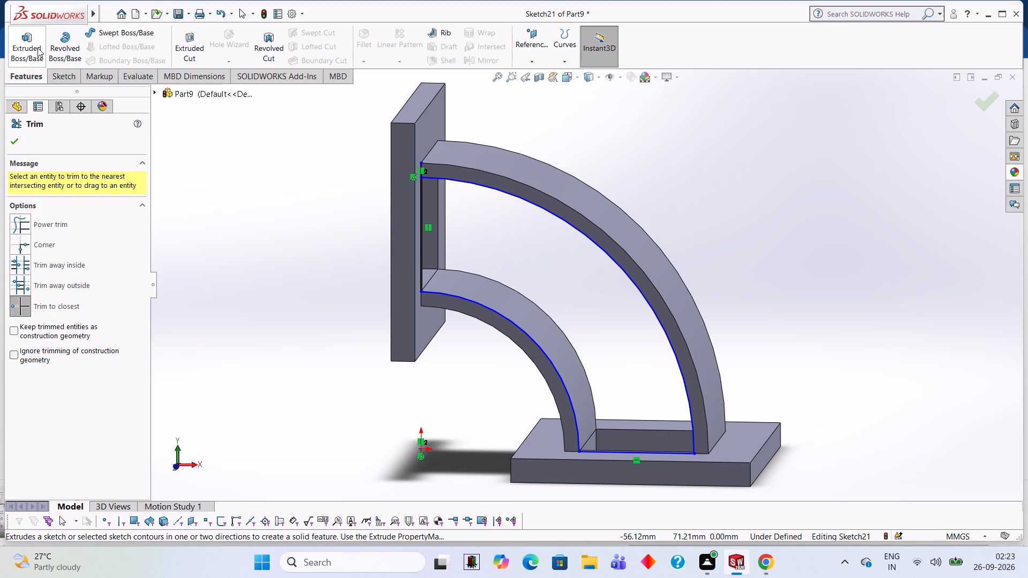
{"action": "left_click", "coordinate": [487, 260]}
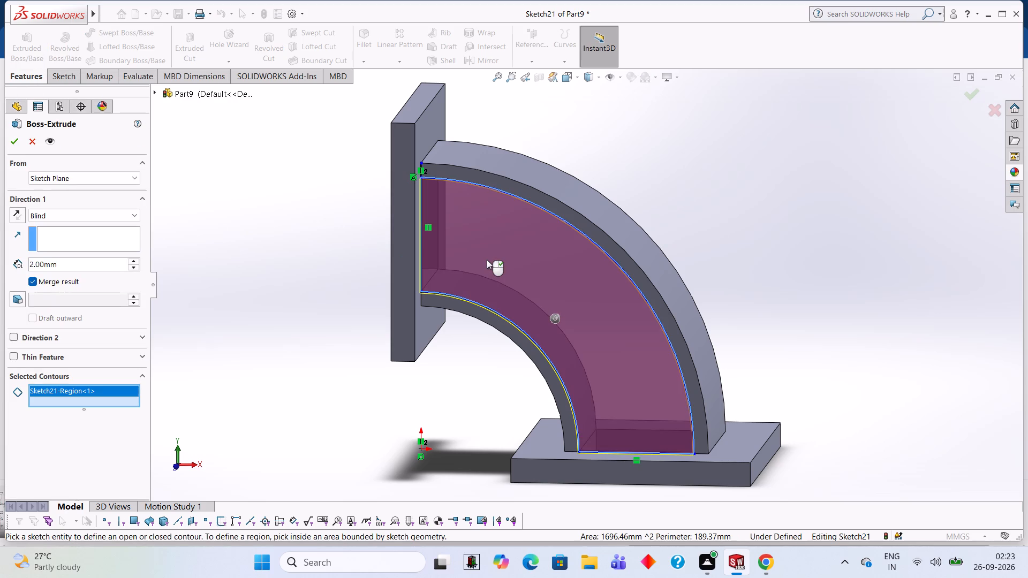
{"action": "middle_click_drag", "start_coordinate": [685, 215], "coordinate": [598, 208]}
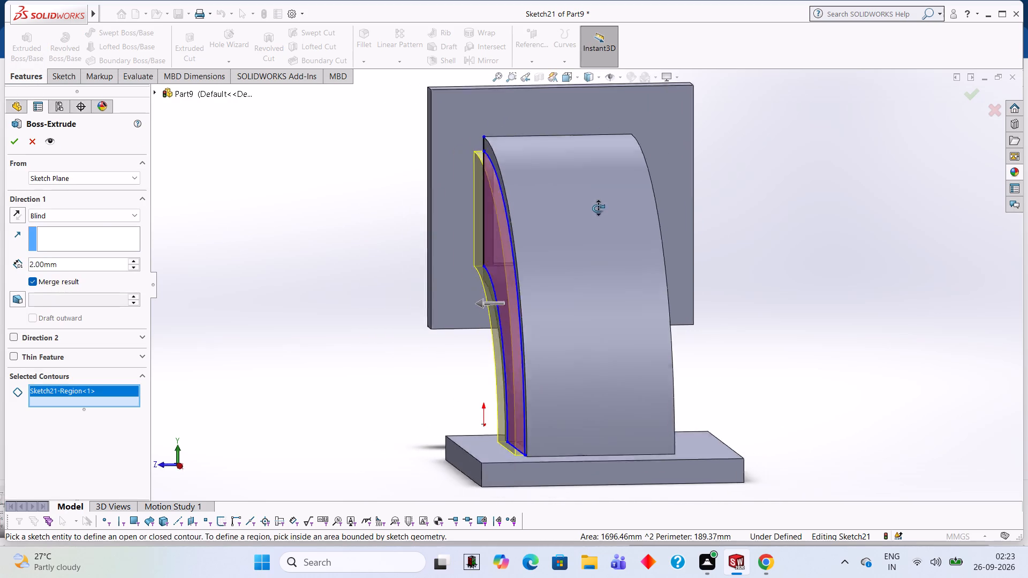
{"action": "middle_click_drag", "start_coordinate": [598, 208], "coordinate": [598, 207]}
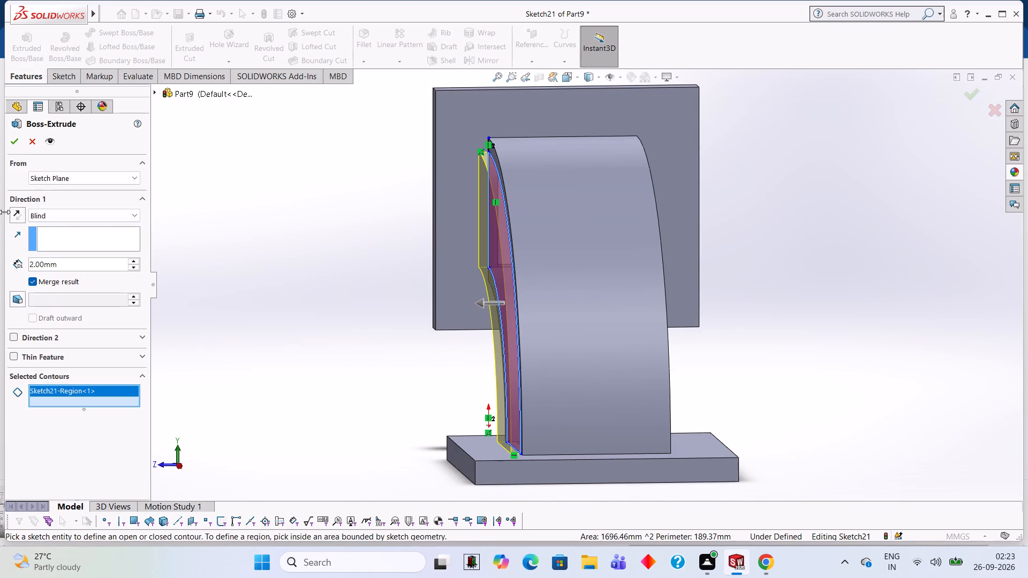
{"action": "left_click", "coordinate": [12, 216]}
{"action": "left_click", "coordinate": [17, 143]}
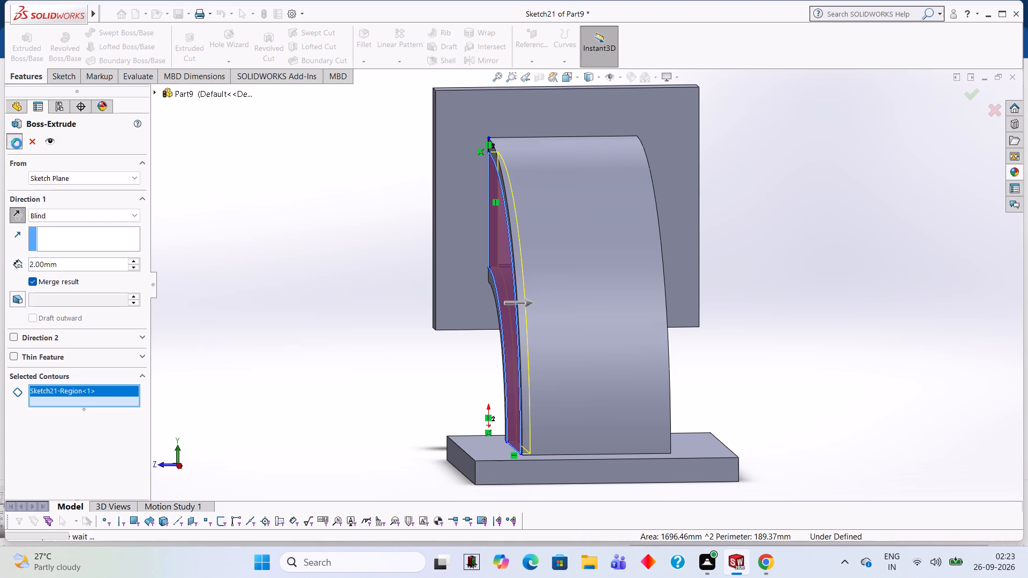
{"action": "left_click", "coordinate": [250, 225]}
On the opposite open side, sketch on the inner curved wall's edge face and draw origin-centred circles of radius 30 mm and 33 mm.
{"action": "middle_click_drag", "start_coordinate": [250, 225], "coordinate": [385, 257]}
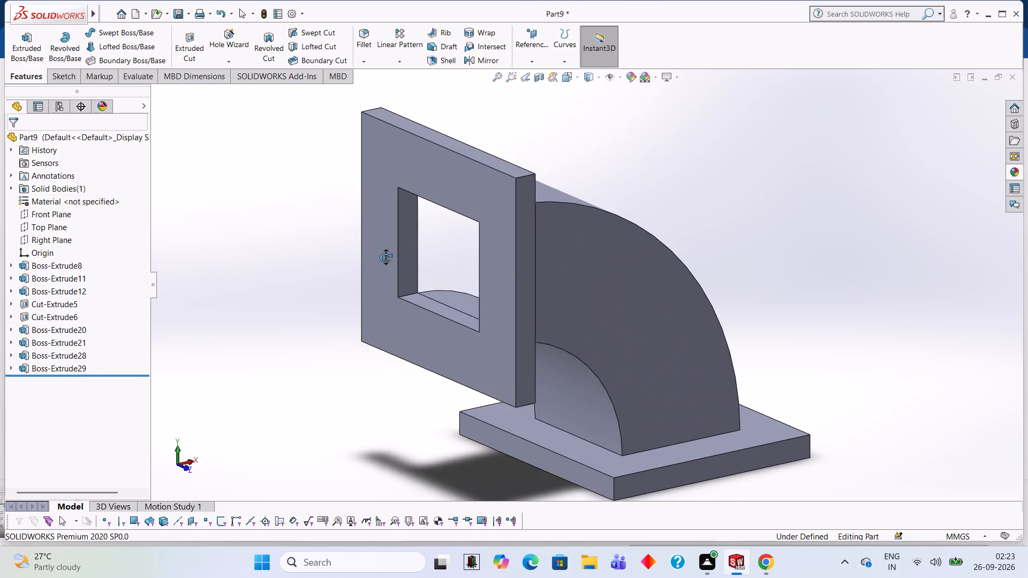
{"action": "middle_click_drag", "start_coordinate": [385, 257], "coordinate": [391, 269]}
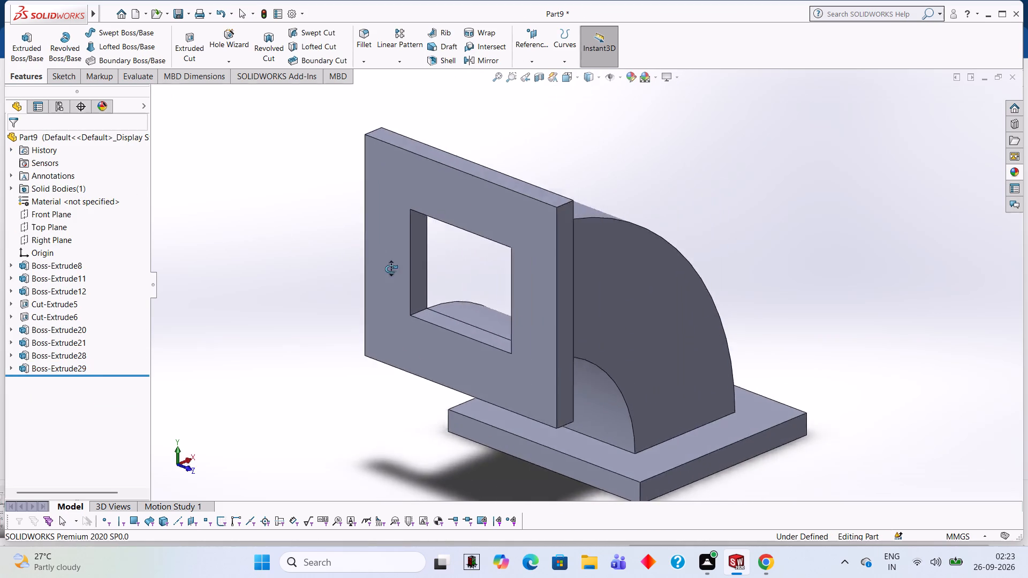
{"action": "middle_click_drag", "start_coordinate": [391, 269], "coordinate": [406, 279]}
{"action": "middle_click_drag", "start_coordinate": [307, 279], "coordinate": [385, 283]}
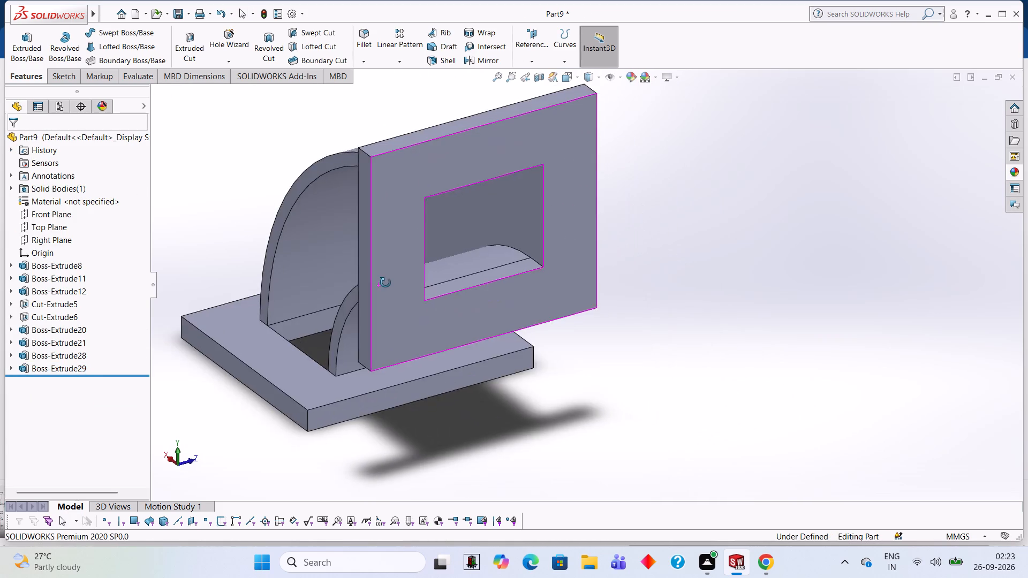
{"action": "middle_click_drag", "start_coordinate": [385, 283], "coordinate": [377, 277]}
{"action": "middle_click_drag", "start_coordinate": [638, 336], "coordinate": [704, 317]}
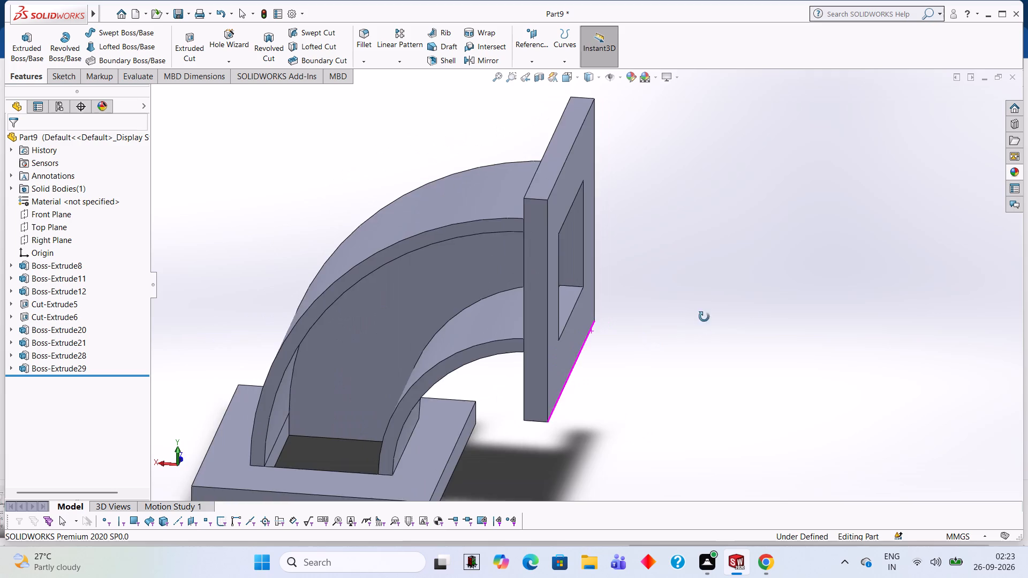
{"action": "middle_click_drag", "start_coordinate": [704, 317], "coordinate": [714, 293]}
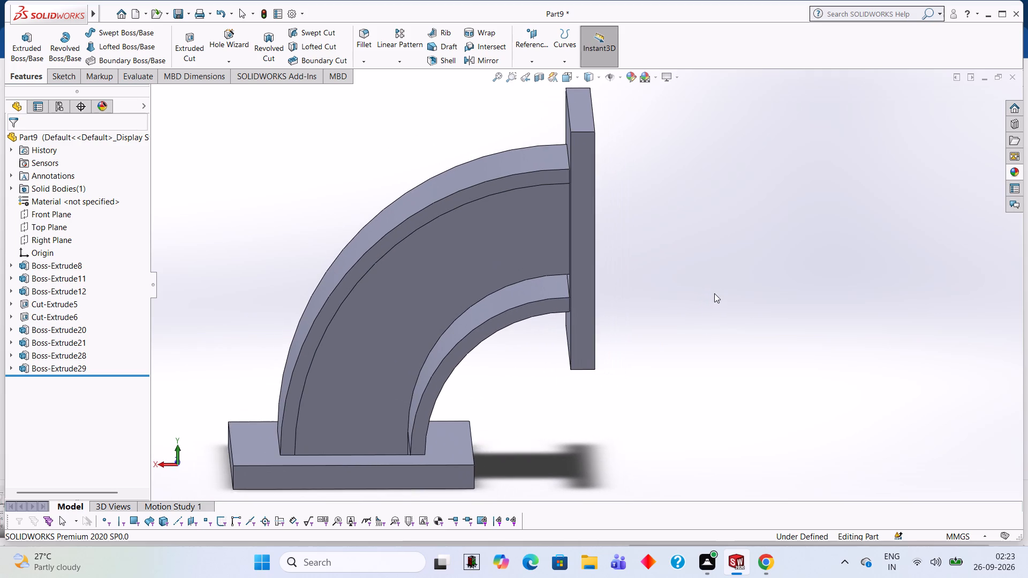
{"action": "left_click", "coordinate": [465, 347]}
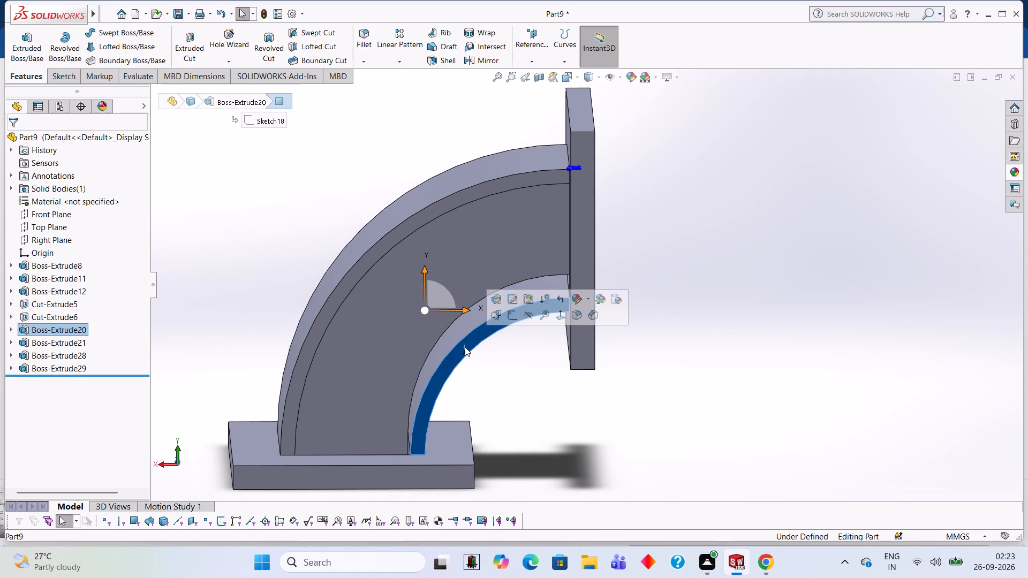
{"action": "left_click", "coordinate": [511, 316]}
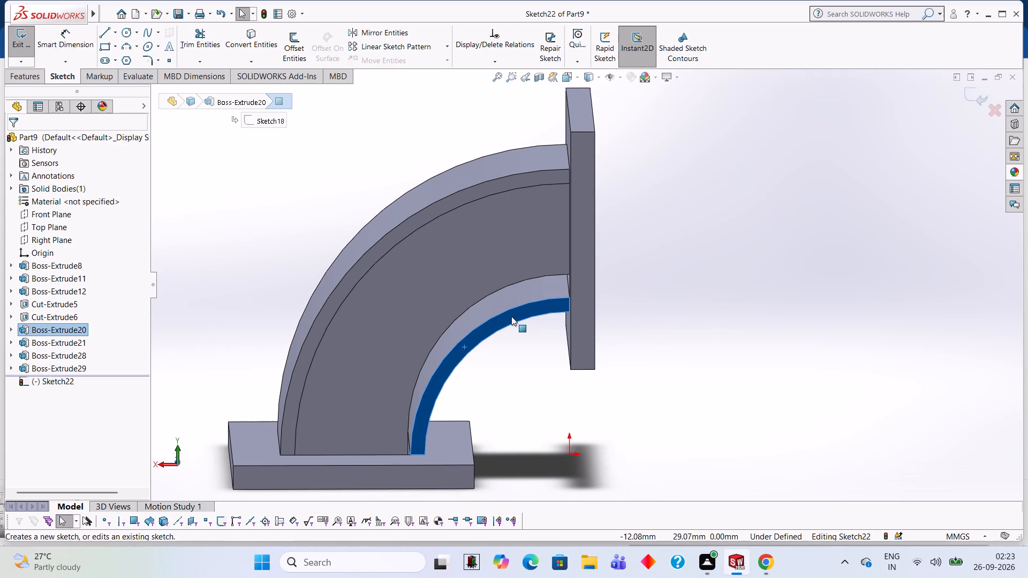
{"action": "key", "text": "ctrl+8"}
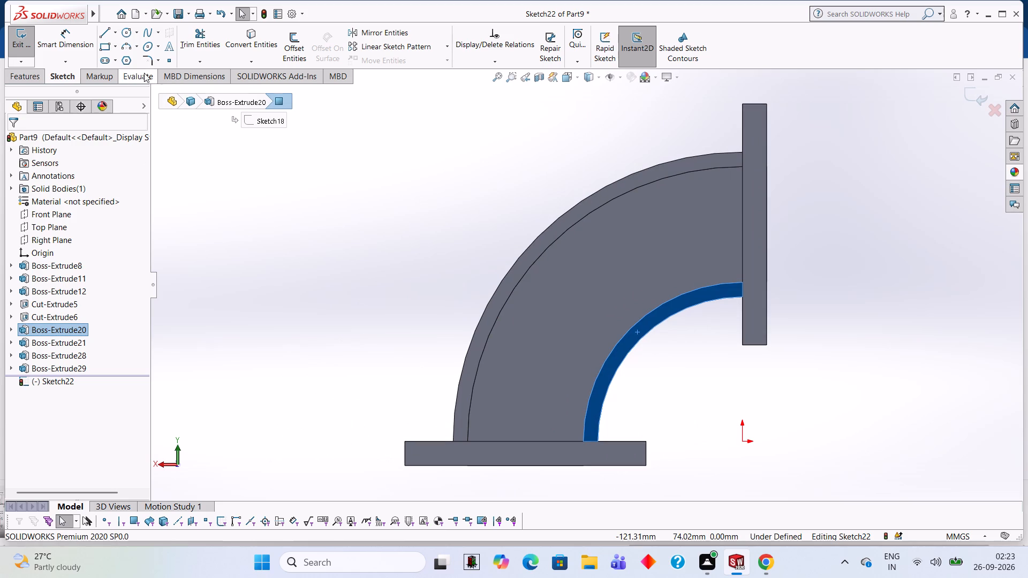
{"action": "left_click", "coordinate": [124, 32]}
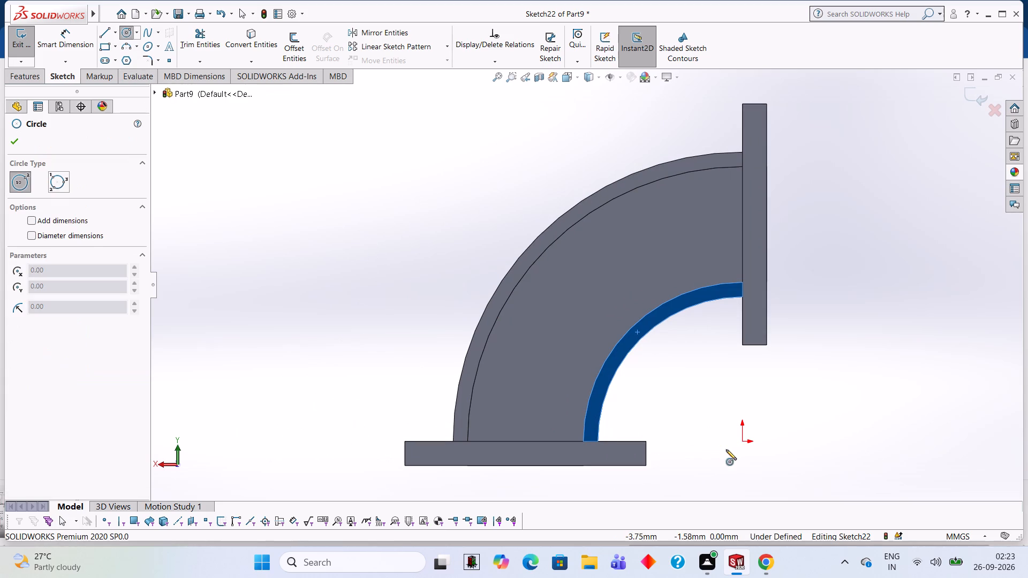
{"action": "left_click", "coordinate": [744, 443]}
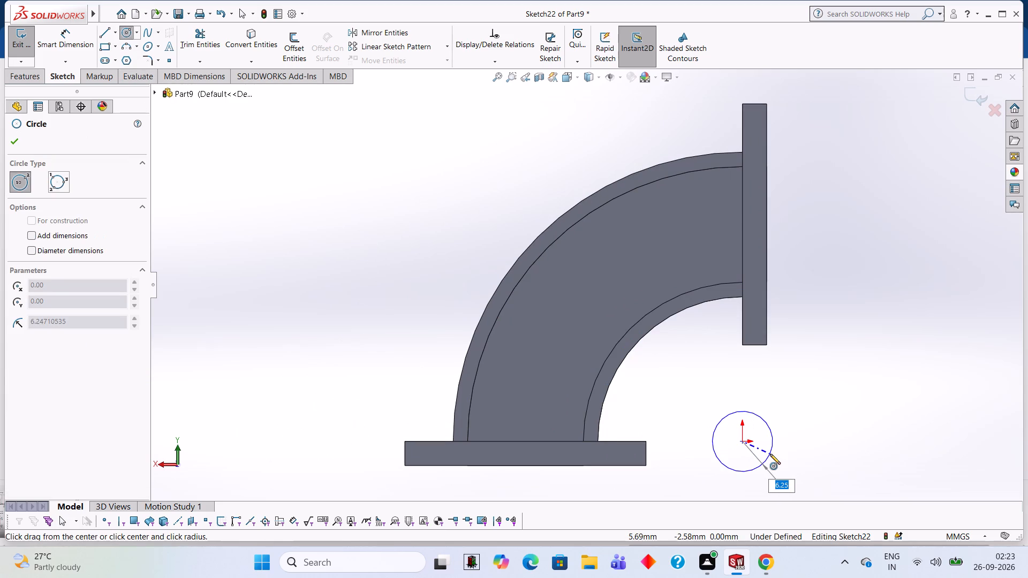
{"action": "type", "text": "30"}
{"action": "key", "text": "Return"}
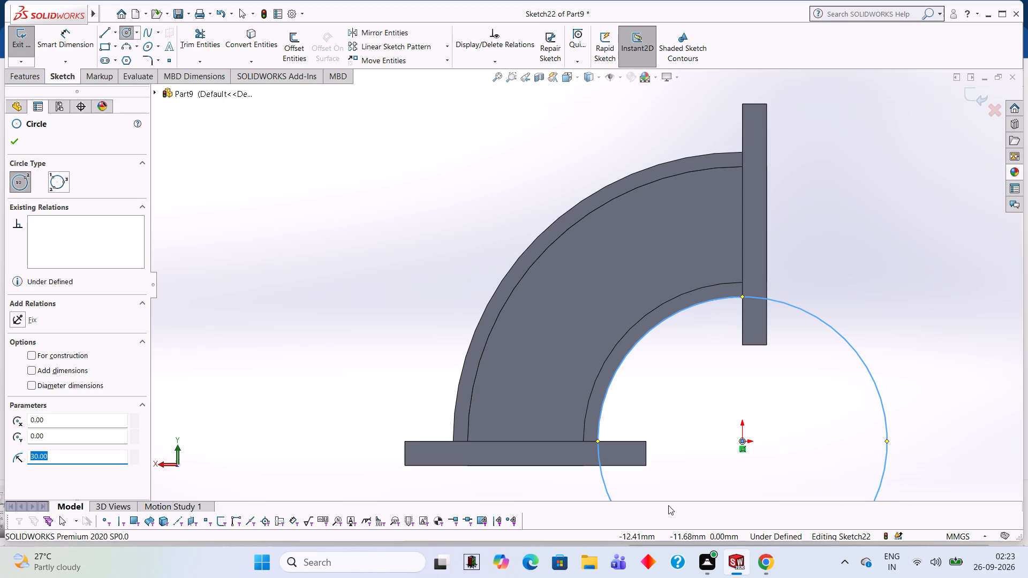
{"action": "left_click", "coordinate": [742, 442]}
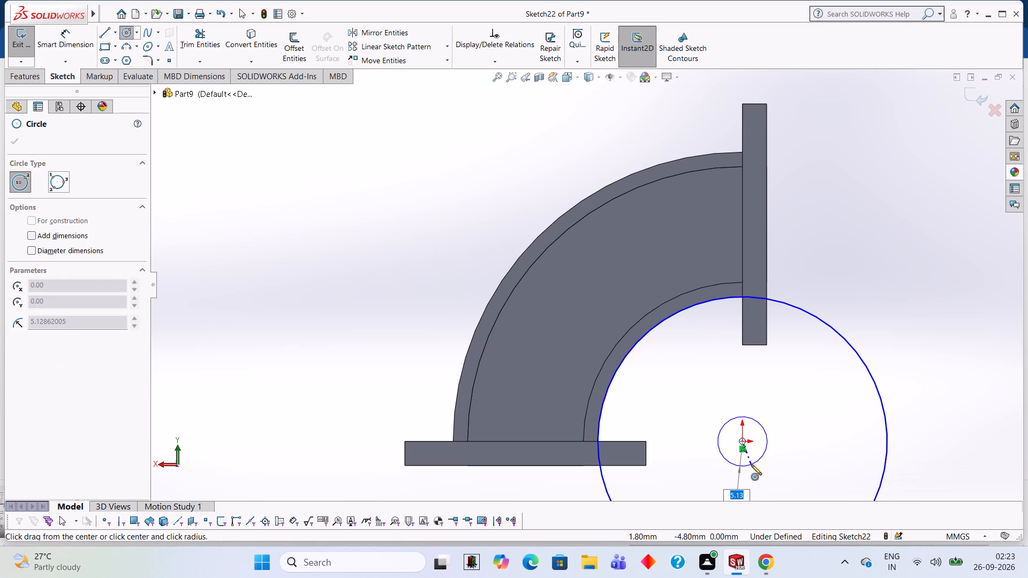
{"action": "type", "text": "33"}
{"action": "key", "text": "Return"}
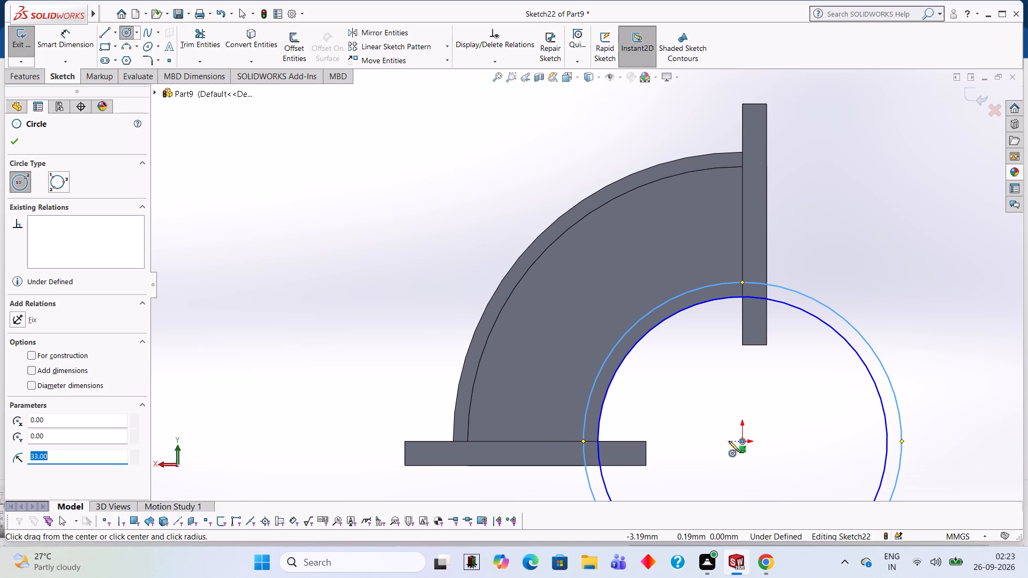
Add two circles of radius 60 mm and 57 mm centred on the origin, matching the outer curved wall.
{"action": "left_click", "coordinate": [743, 443]}
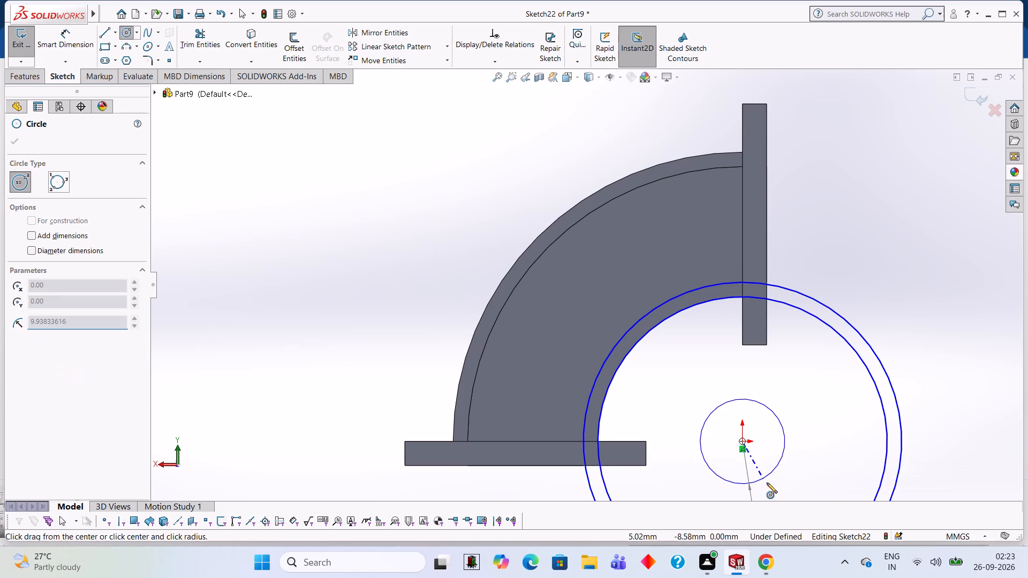
{"action": "type", "text": "60"}
{"action": "key", "text": "Return"}
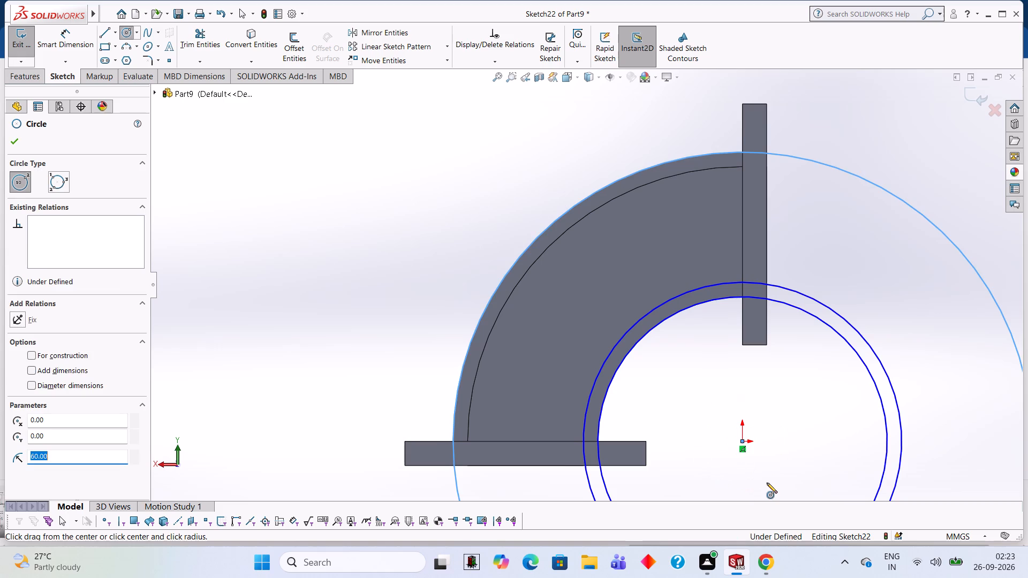
{"action": "left_click", "coordinate": [741, 440]}
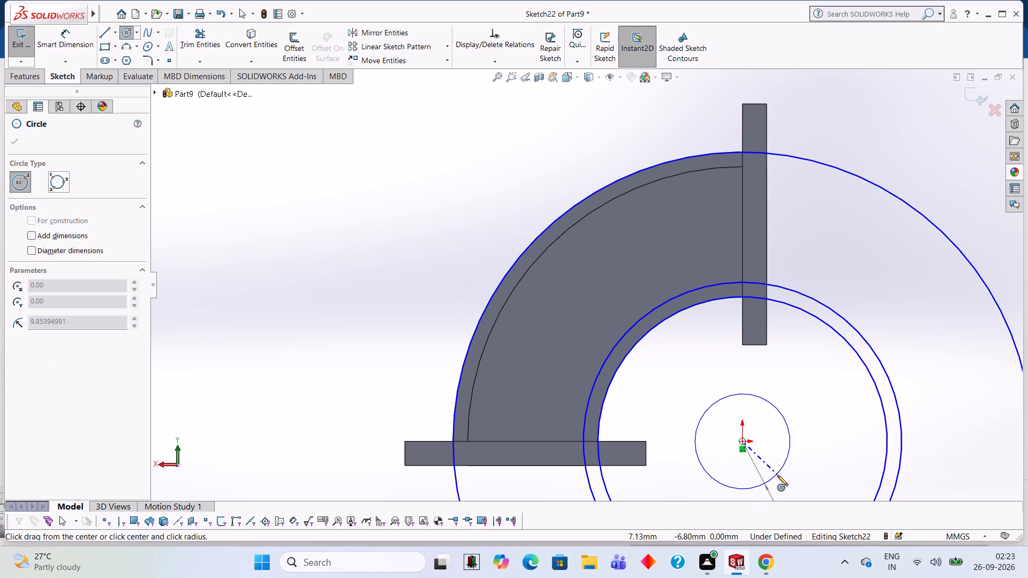
{"action": "type", "text": "57"}
{"action": "key", "text": "Return"}
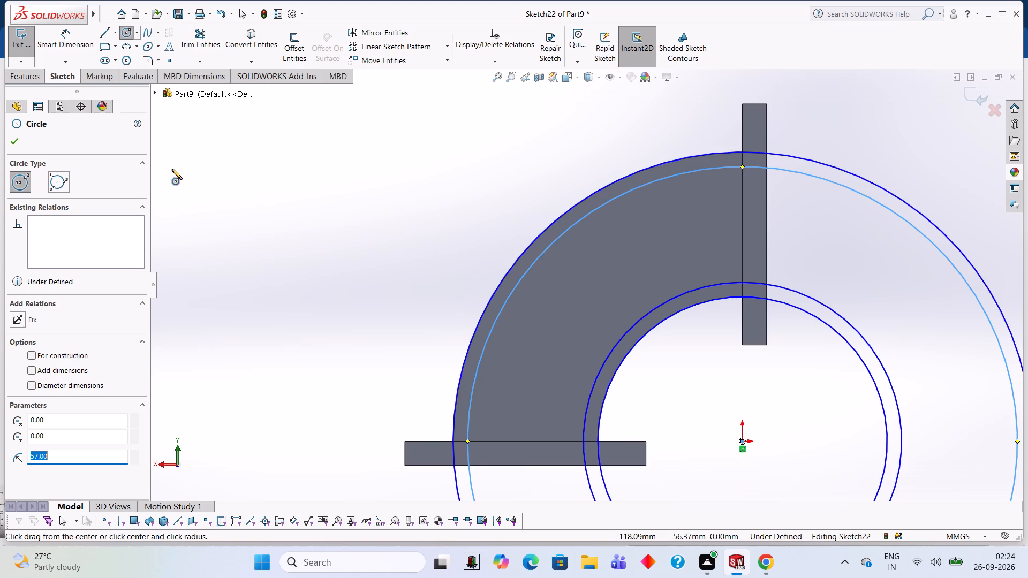
Draw vertical line segments along the upright flange from the 60 mm circle through the 57 mm circle to the 30 mm circle.
{"action": "left_click", "coordinate": [107, 35]}
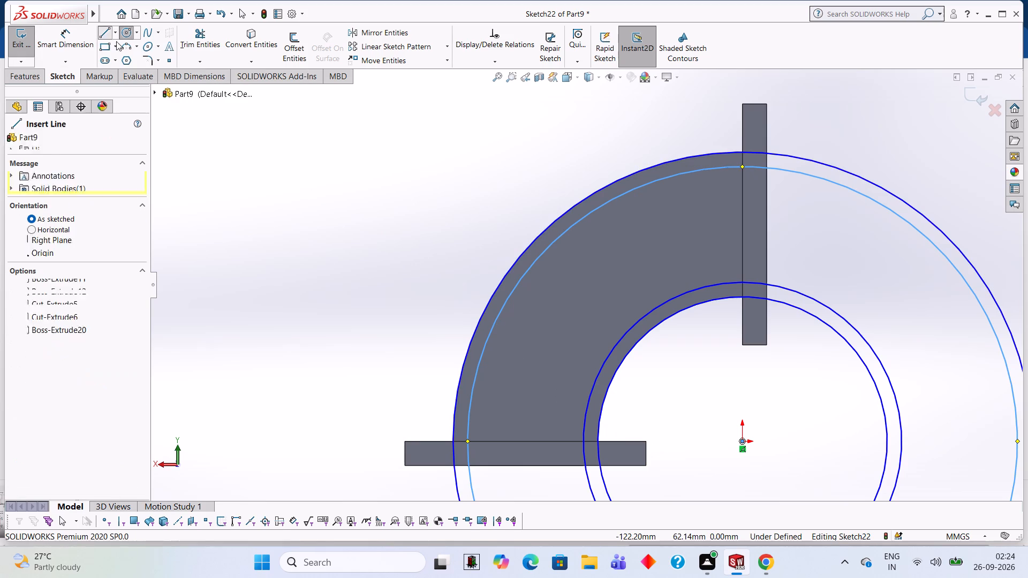
{"action": "left_click", "coordinate": [743, 153]}
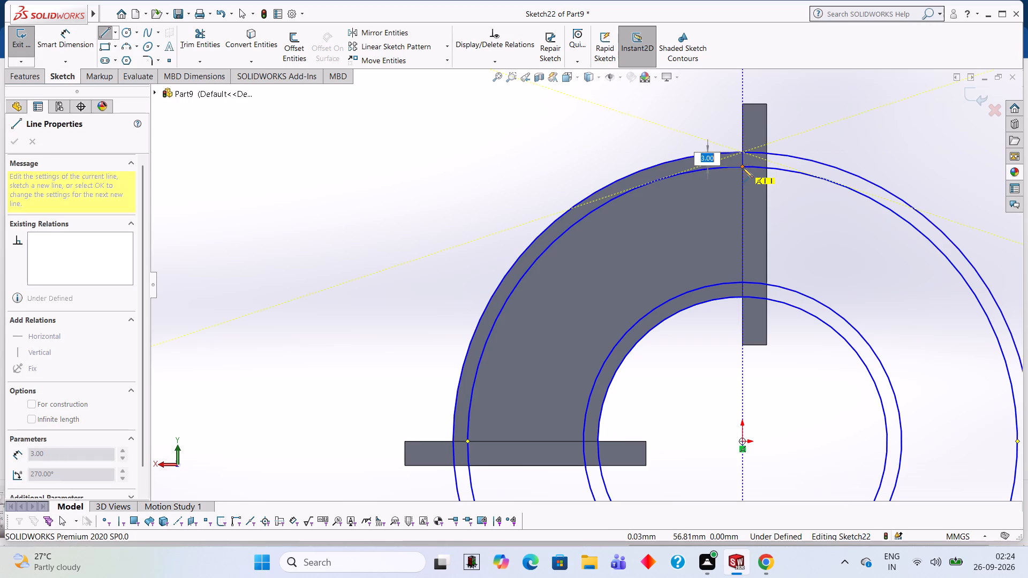
{"action": "left_click", "coordinate": [743, 168]}
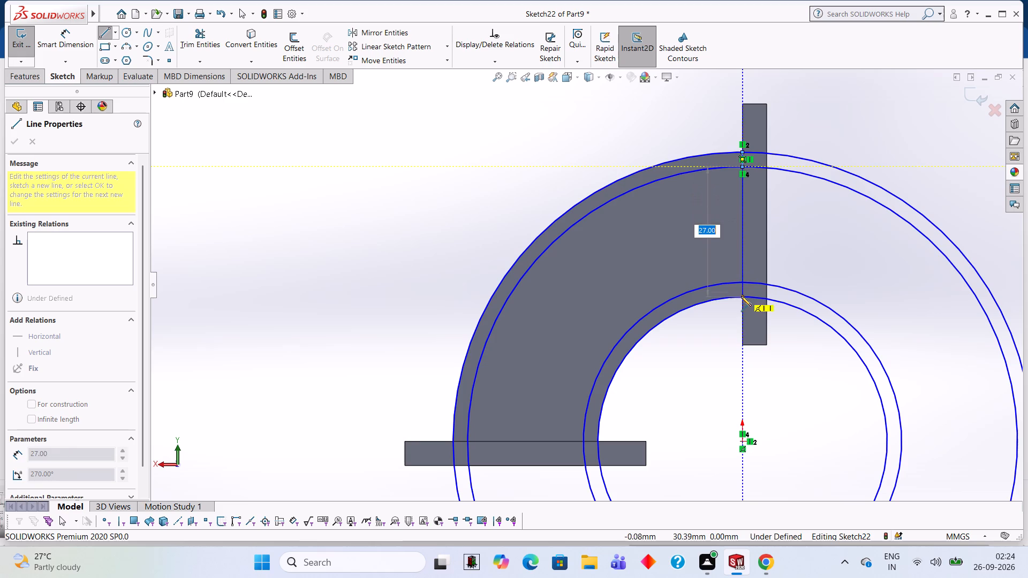
{"action": "left_click", "coordinate": [741, 296]}
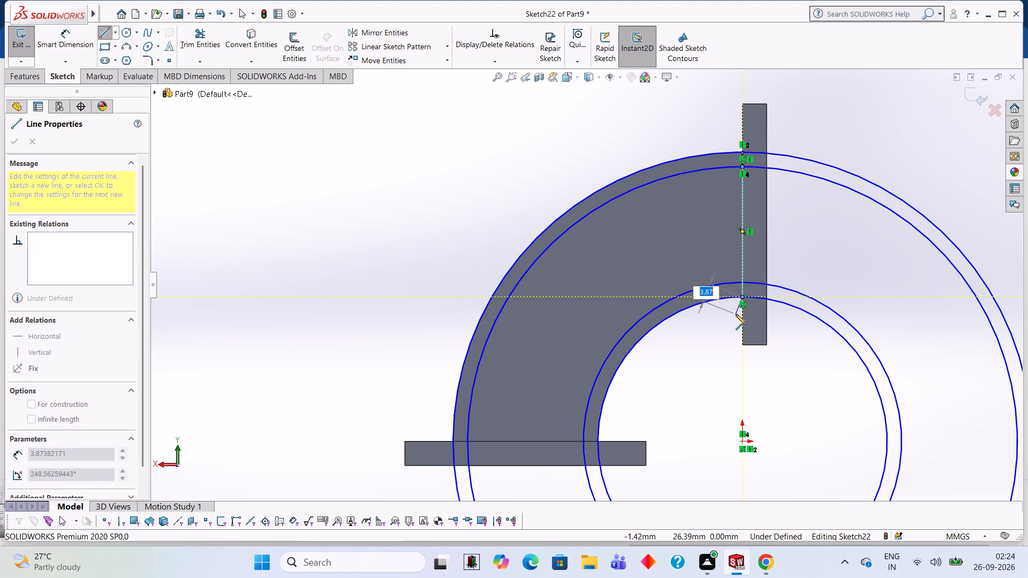
{"action": "key", "text": "Escape"}
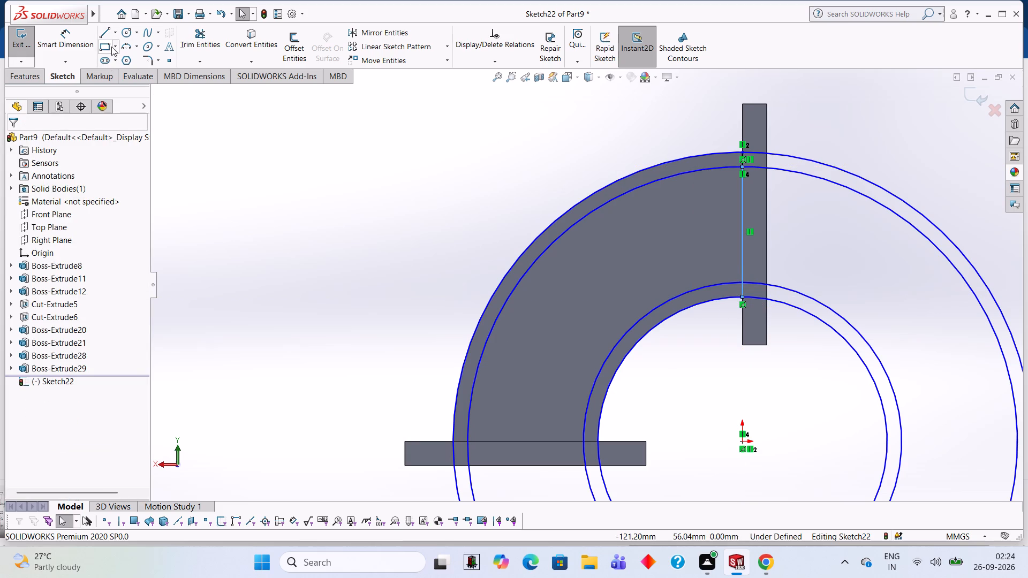
Draw a horizontal line along the base flange's inner face from the 60 mm circle to the 30 mm circle.
{"action": "left_click", "coordinate": [105, 37]}
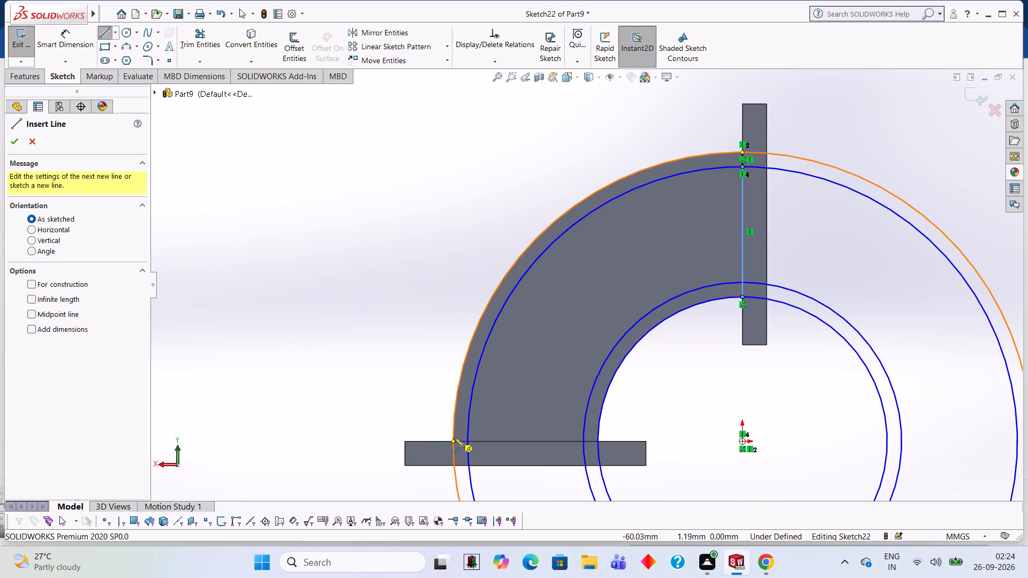
{"action": "left_click", "coordinate": [453, 439]}
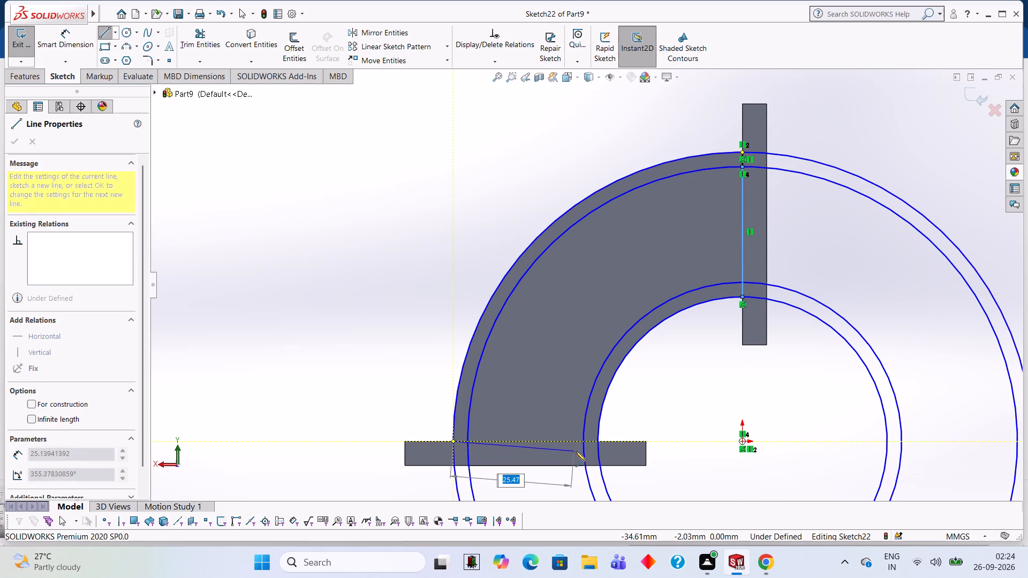
{"action": "left_click", "coordinate": [599, 442]}
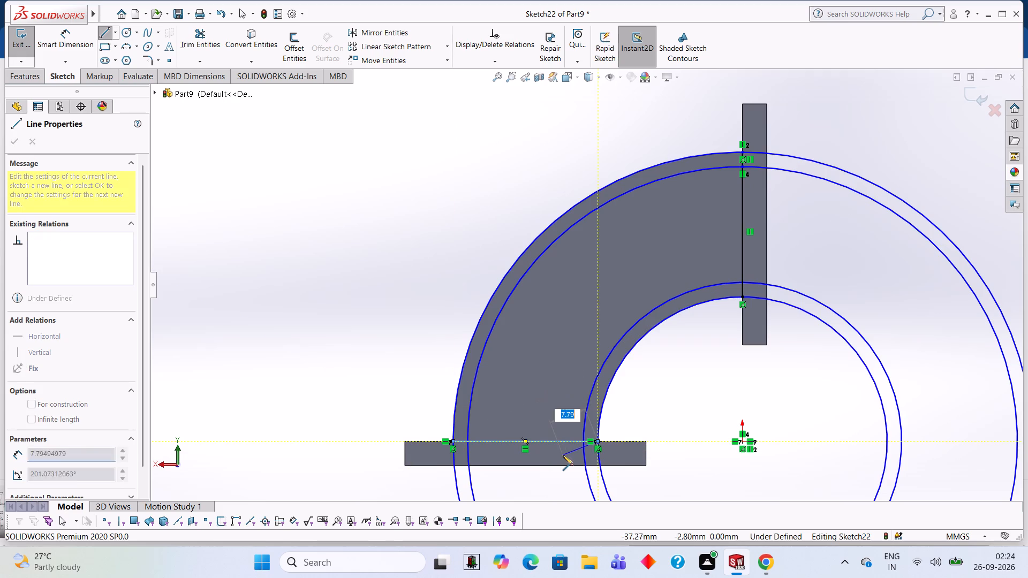
{"action": "key", "text": "Escape"}
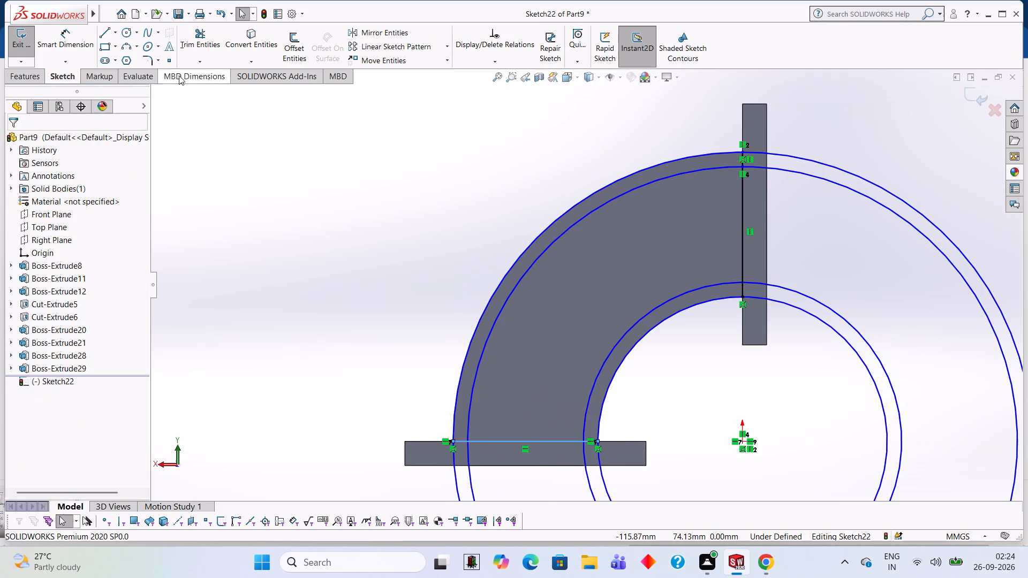
Trim all four circles to quarter arcs, removing the portions beyond the two flange lines.
{"action": "left_click", "coordinate": [182, 47]}
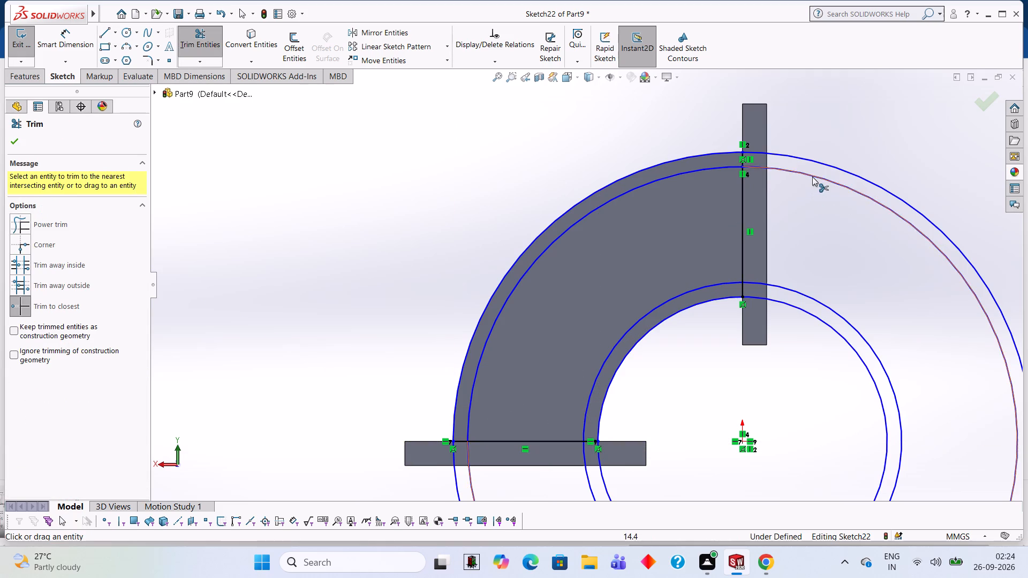
{"action": "left_click", "coordinate": [812, 177]}
{"action": "left_click", "coordinate": [812, 159]}
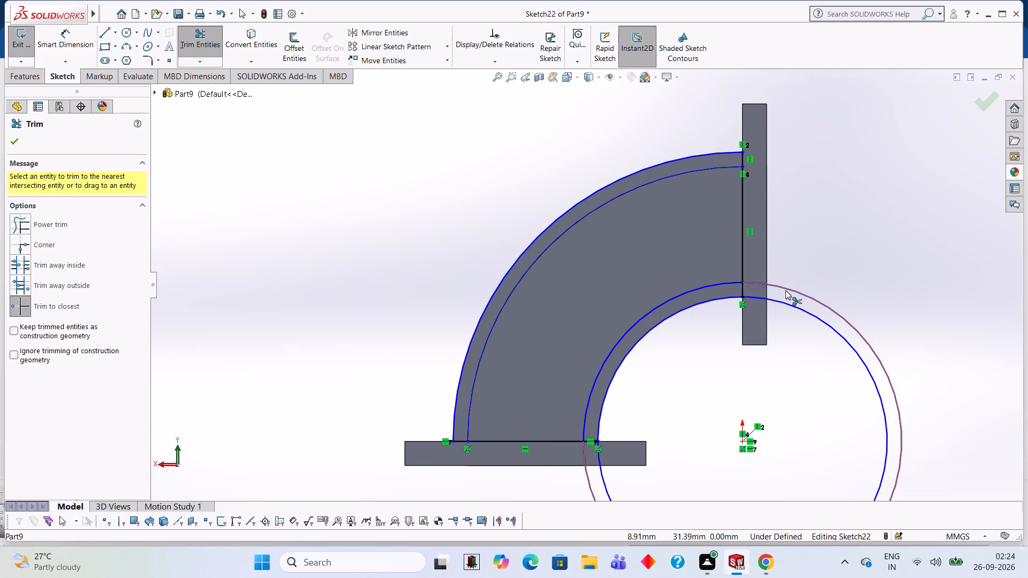
{"action": "left_click", "coordinate": [785, 290]}
{"action": "left_click", "coordinate": [789, 308]}
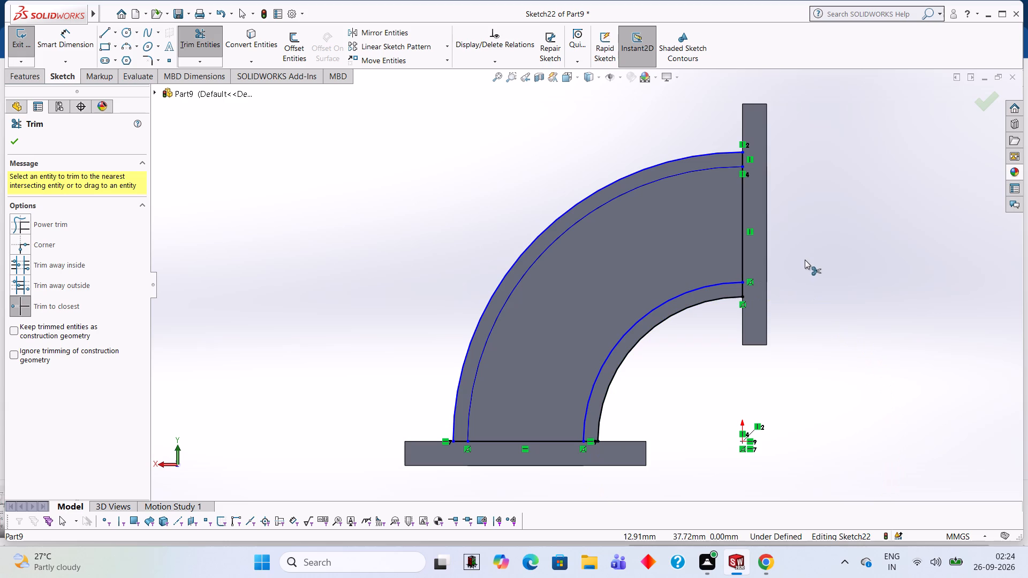
Extrude the two narrow arc bands over the outer and inner curved walls 2 mm outward as a merged boss.
{"action": "middle_click_drag", "start_coordinate": [838, 241], "coordinate": [812, 241]}
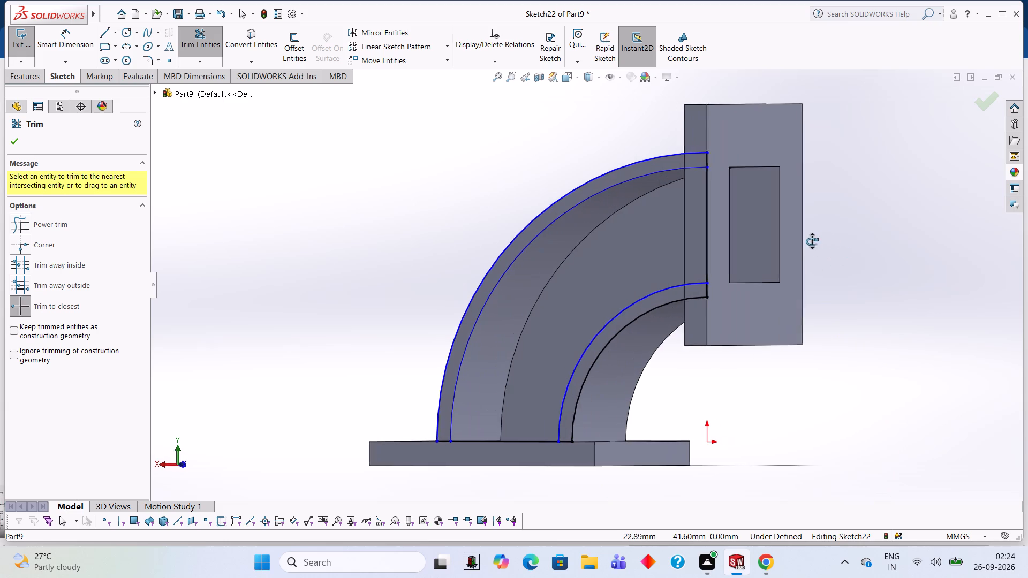
{"action": "middle_click_drag", "start_coordinate": [812, 241], "coordinate": [806, 295]}
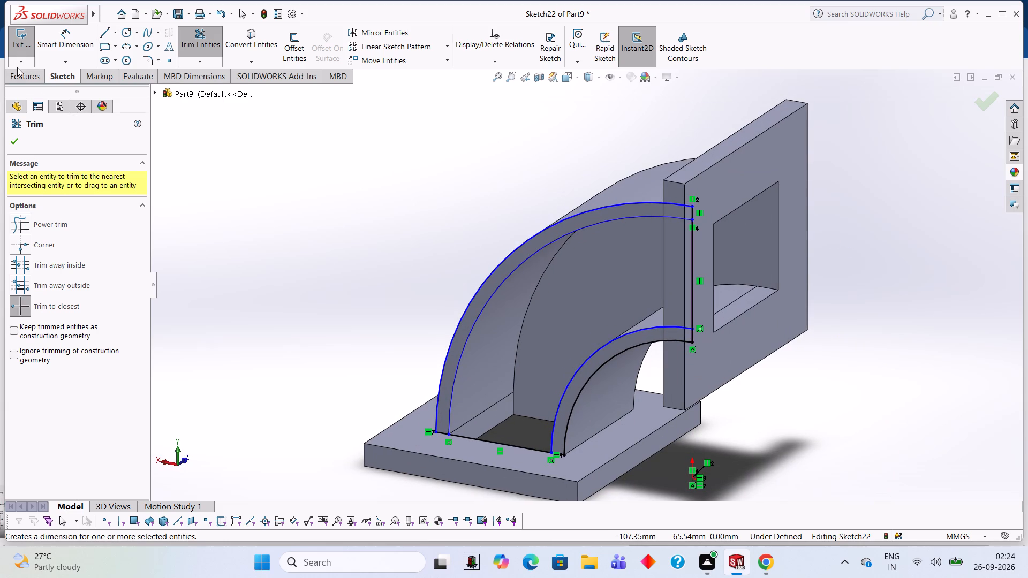
{"action": "left_click", "coordinate": [26, 78]}
{"action": "left_click", "coordinate": [32, 47]}
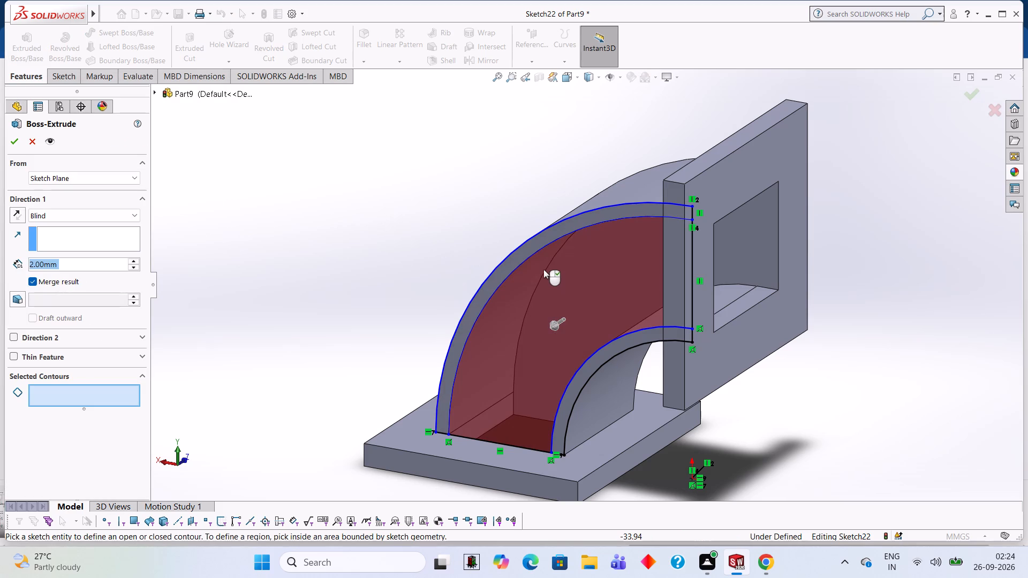
{"action": "left_click", "coordinate": [516, 261]}
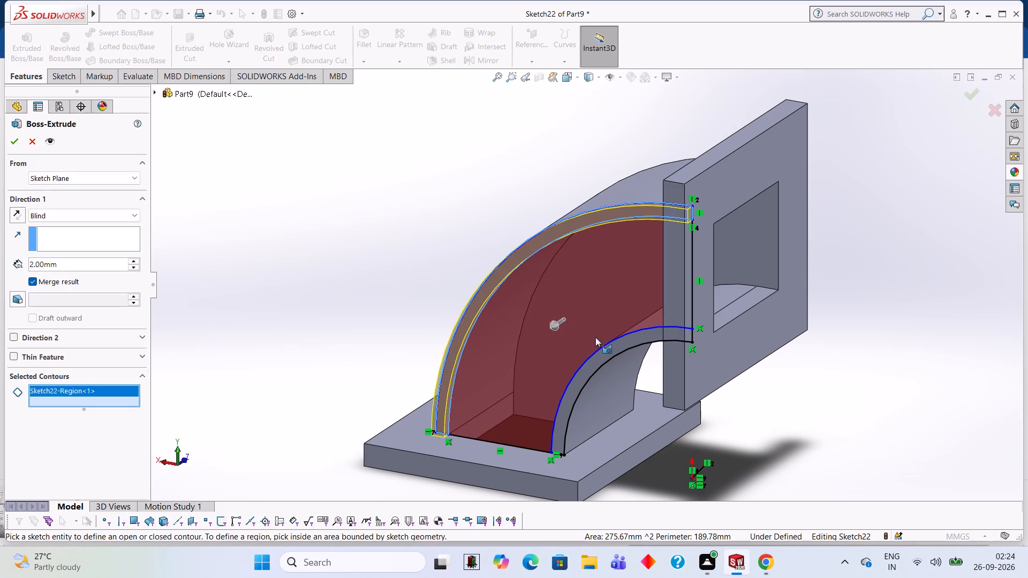
{"action": "left_click", "coordinate": [613, 351]}
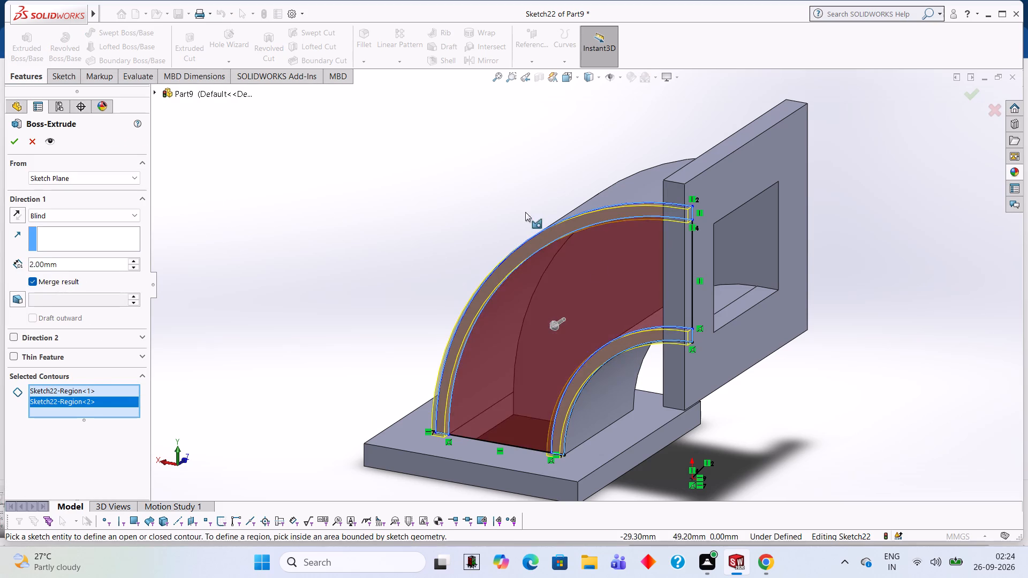
{"action": "middle_click_drag", "start_coordinate": [391, 186], "coordinate": [480, 239]}
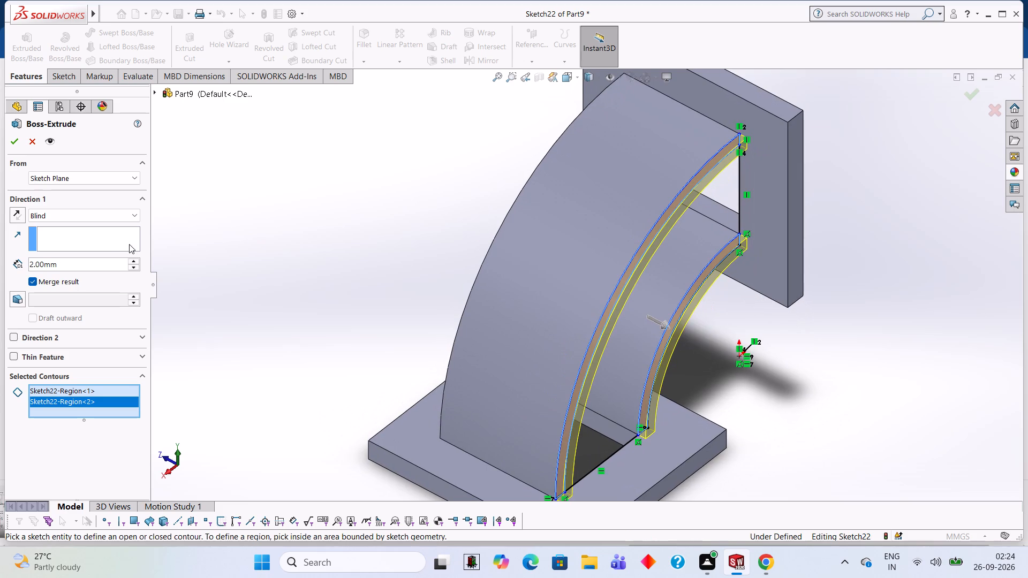
{"action": "left_click", "coordinate": [14, 142]}
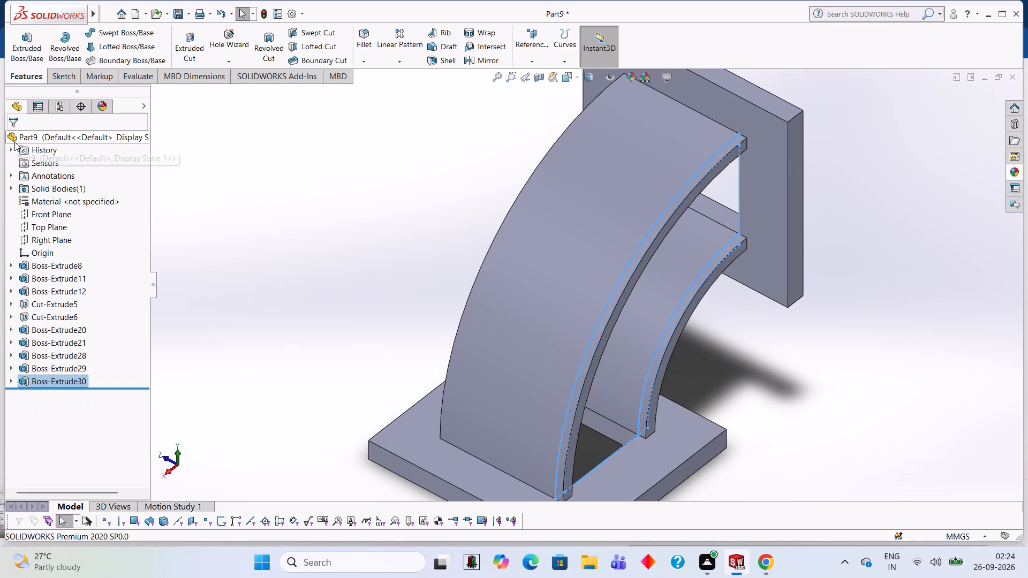
{"action": "left_click", "coordinate": [271, 214]}
Examine the elbow from several angles, checking the extended curved walls and the remaining open side between them.
{"action": "middle_click_drag", "start_coordinate": [273, 215], "coordinate": [287, 222]}
{"action": "scroll", "coordinate": [874, 263], "scroll_direction": "up", "scroll_amount": 1}
{"action": "middle_click_drag", "start_coordinate": [874, 263], "coordinate": [831, 240]}
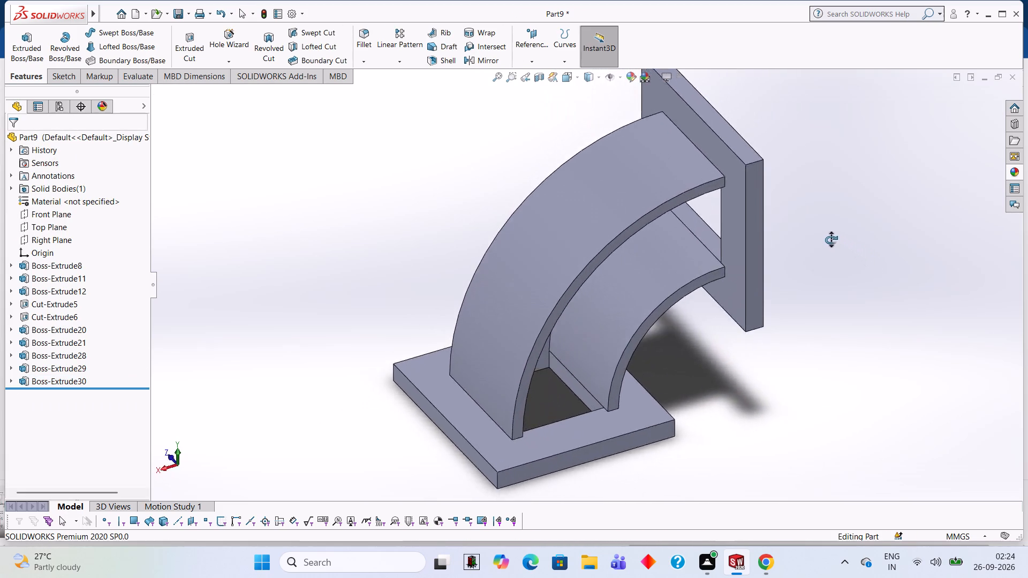
{"action": "middle_click_drag", "start_coordinate": [831, 240], "coordinate": [792, 185]}
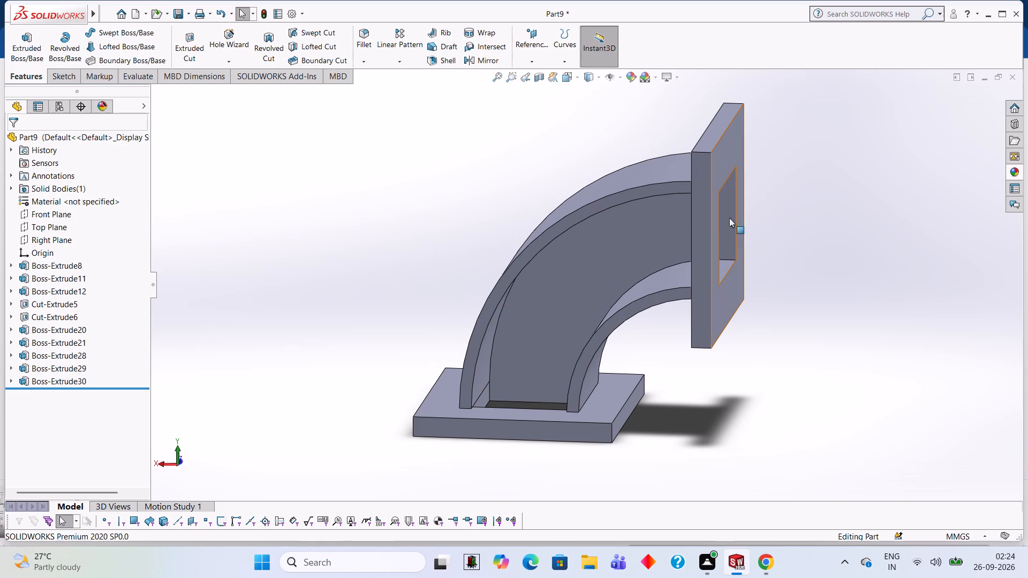
{"action": "middle_click_drag", "start_coordinate": [827, 132], "coordinate": [900, 208]}
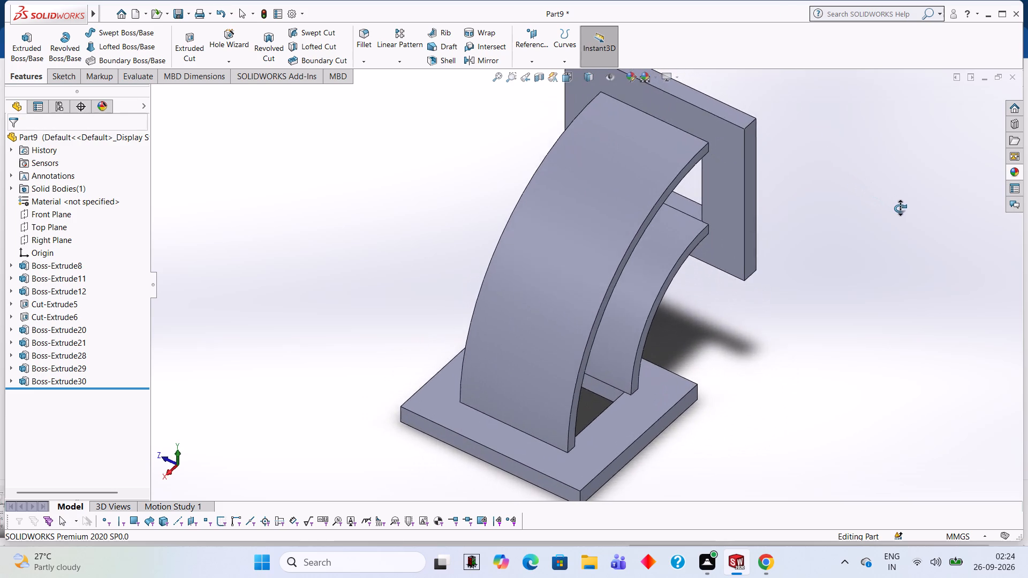
{"action": "middle_click_drag", "start_coordinate": [900, 208], "coordinate": [942, 237]}
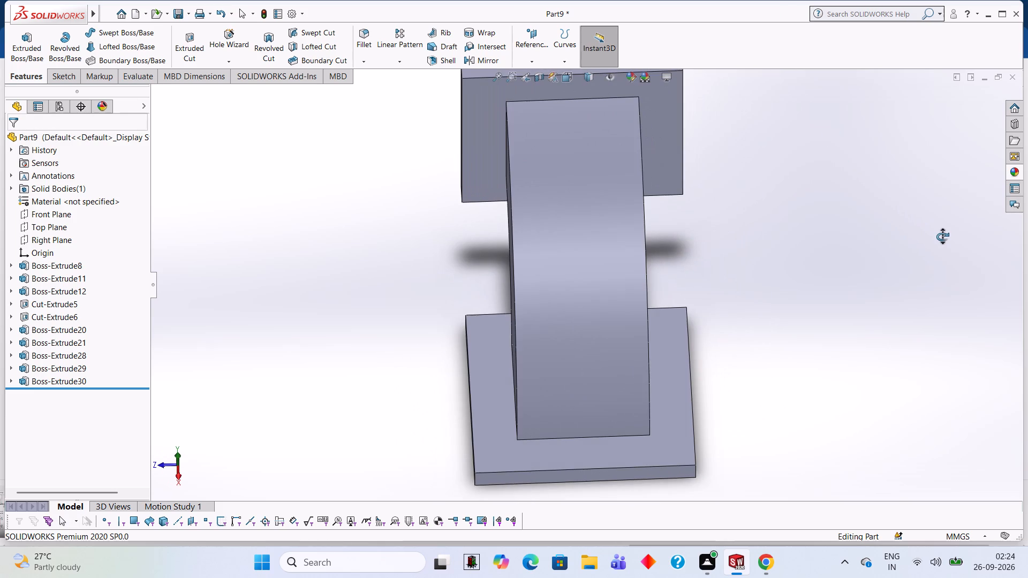
{"action": "middle_click_drag", "start_coordinate": [942, 237], "coordinate": [917, 231]}
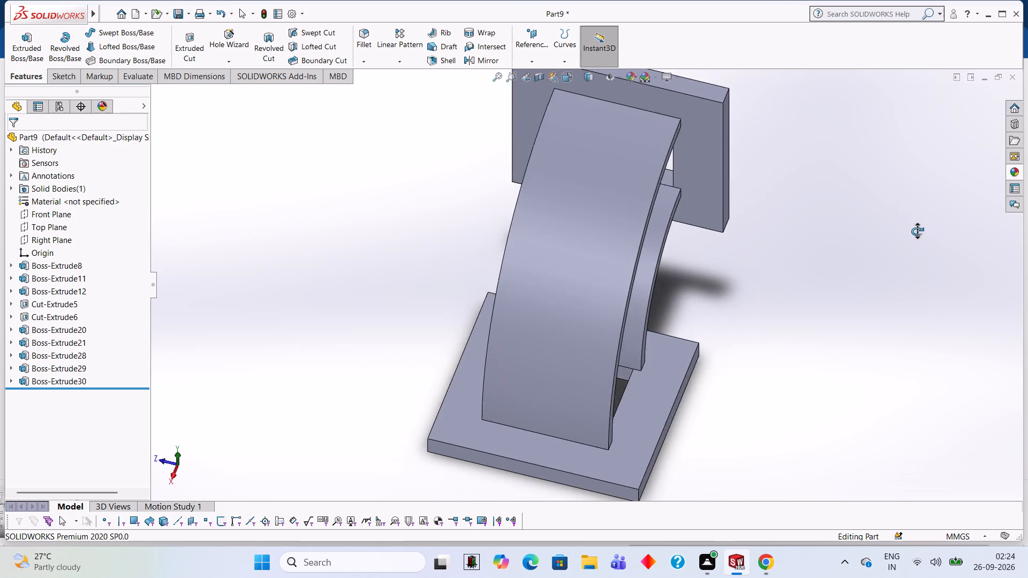
{"action": "middle_click_drag", "start_coordinate": [917, 231], "coordinate": [893, 232]}
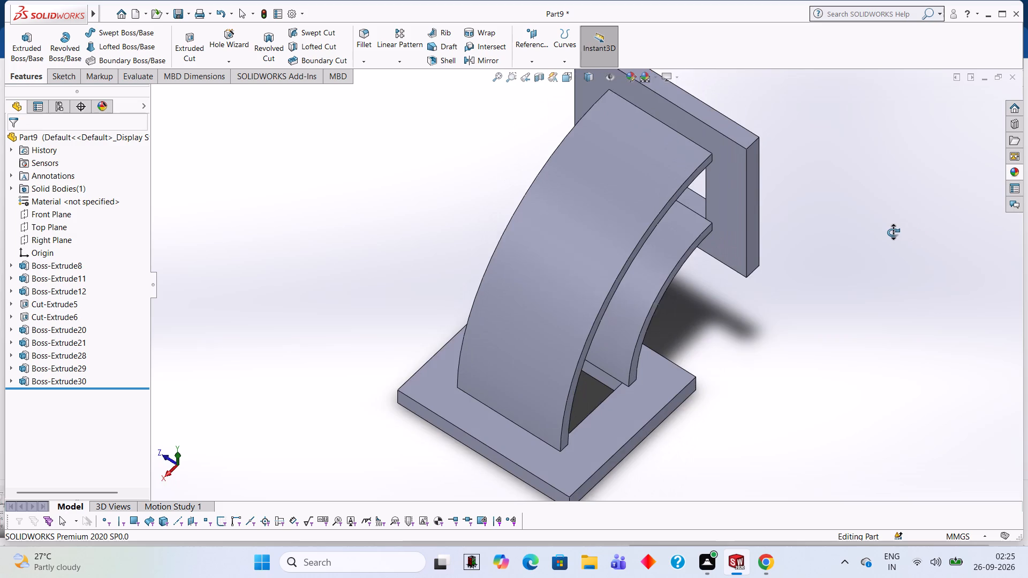
{"action": "middle_click_drag", "start_coordinate": [893, 232], "coordinate": [892, 232]}
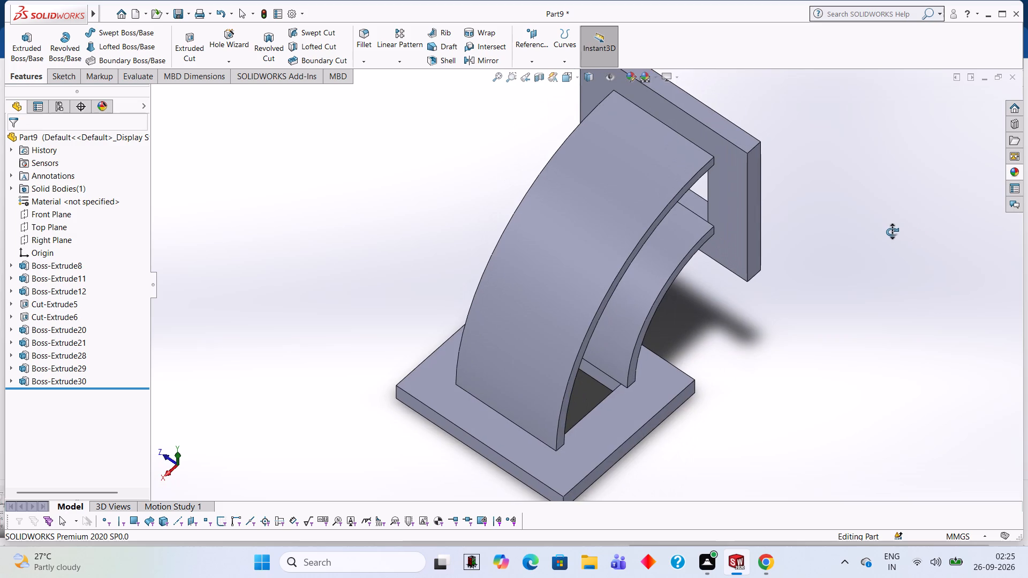
{"action": "middle_click_drag", "start_coordinate": [892, 232], "coordinate": [873, 229]}
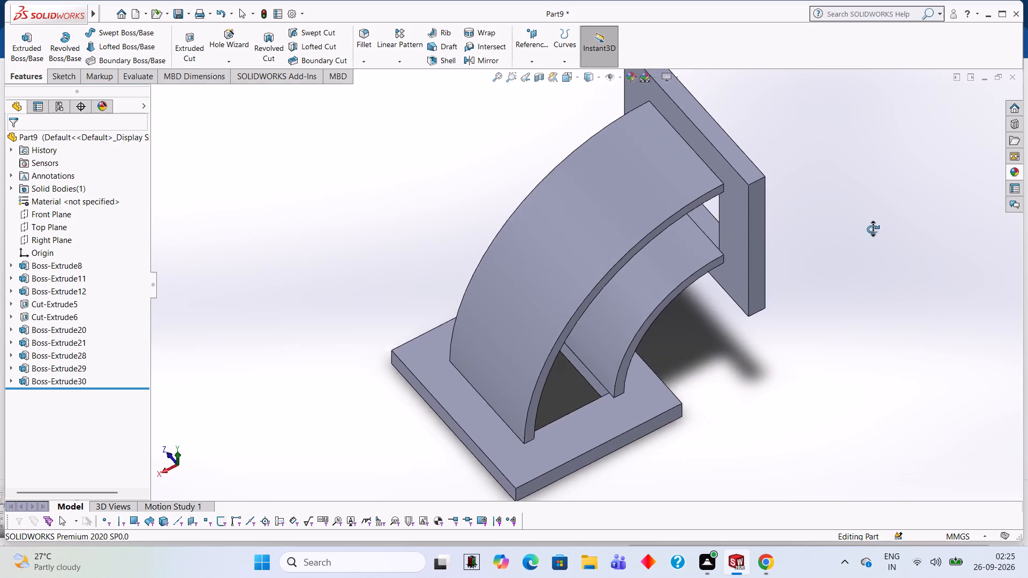
{"action": "middle_click_drag", "start_coordinate": [873, 229], "coordinate": [836, 233]}
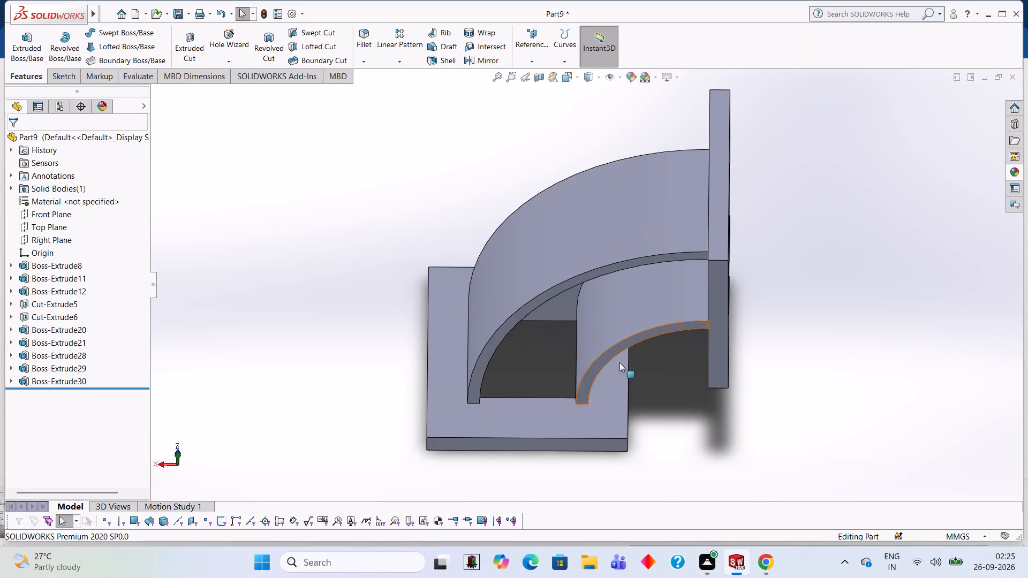
Start a sketch on the outer curved wall's extended edge face and draw origin-centred circles of radius 60 mm and 57 mm.
{"action": "left_click", "coordinate": [532, 302]}
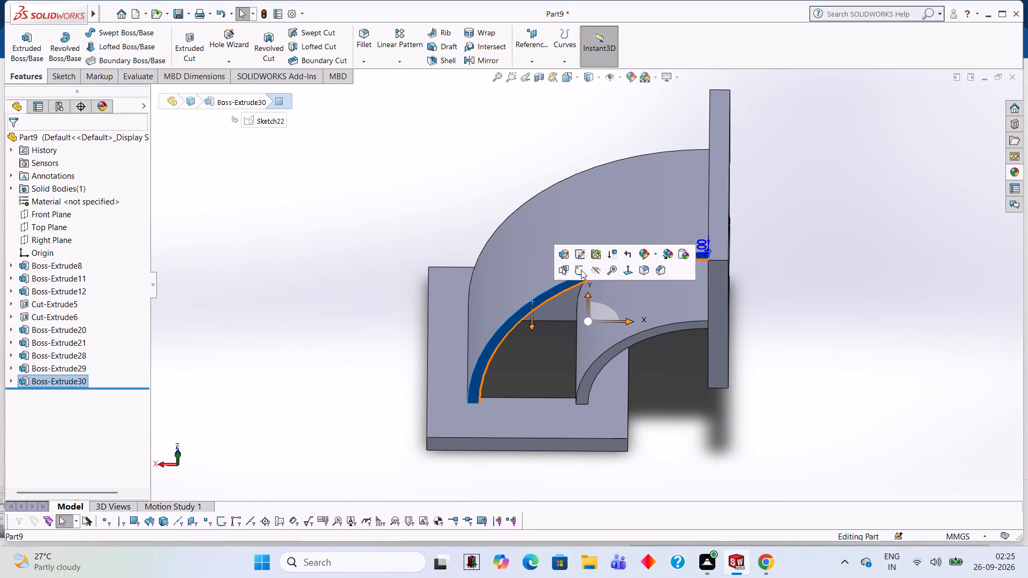
{"action": "left_click", "coordinate": [581, 270]}
{"action": "key", "text": "ctrl+8"}
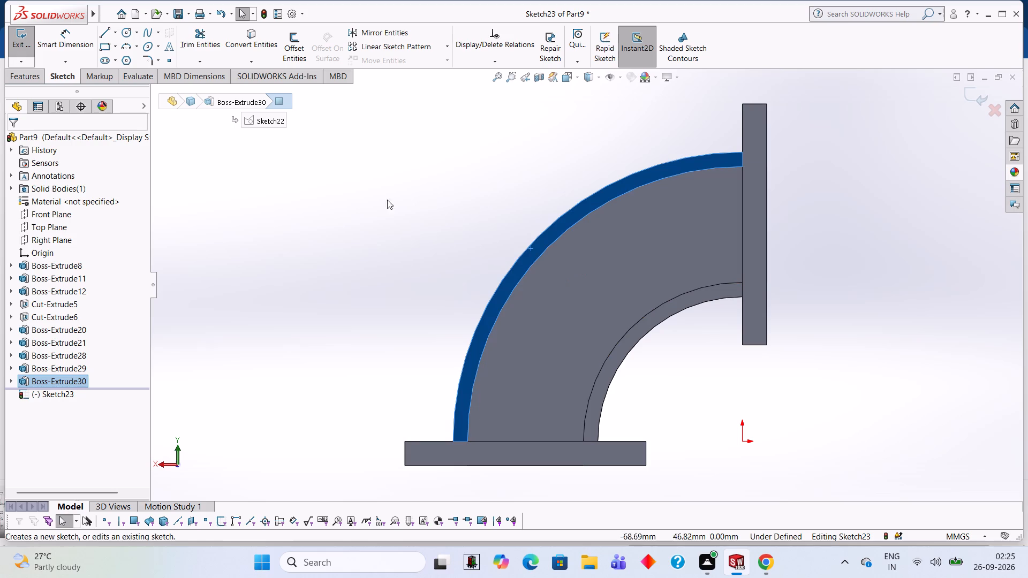
{"action": "left_click", "coordinate": [125, 31]}
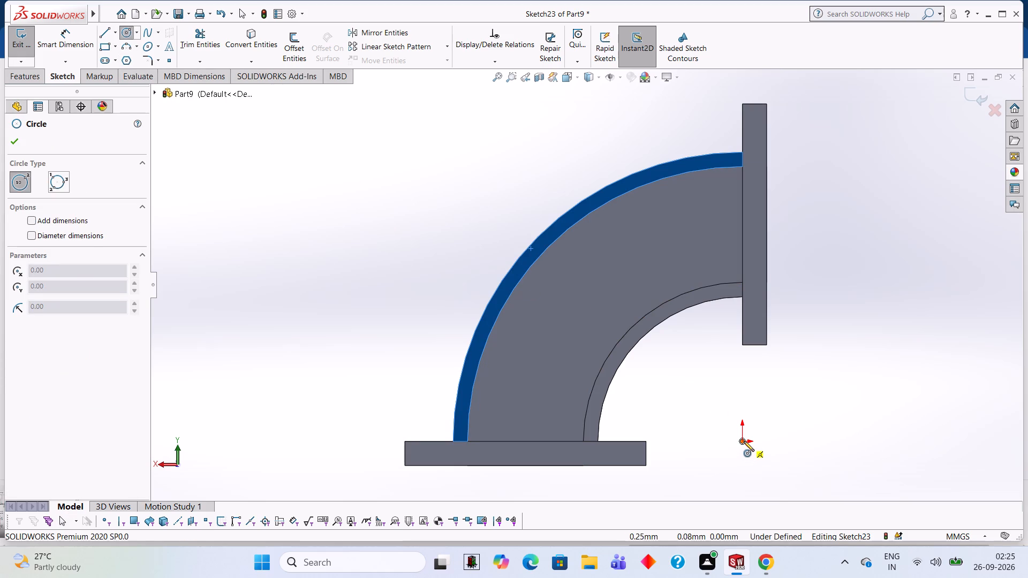
{"action": "left_click", "coordinate": [744, 441]}
{"action": "type", "text": "60"}
{"action": "key", "text": "Return"}
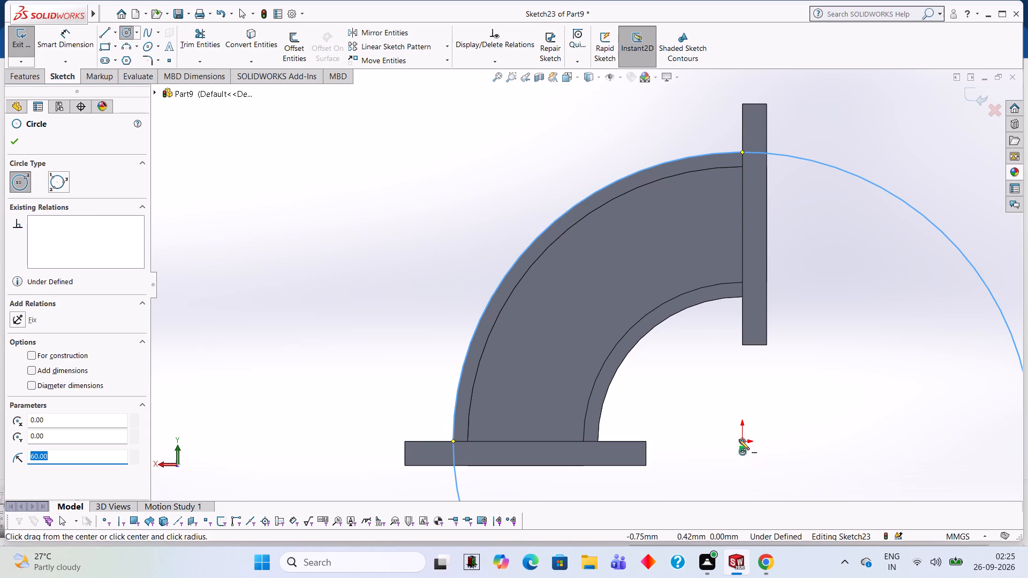
{"action": "left_click", "coordinate": [740, 439]}
{"action": "type", "text": "57"}
{"action": "key", "text": "Return"}
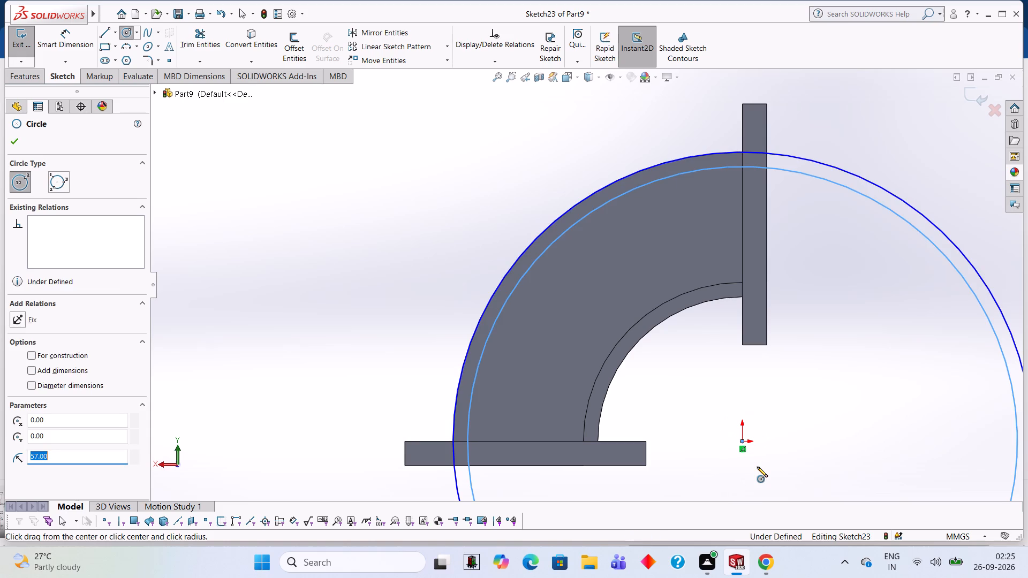
Add two origin-centred circles of radius 33 mm and 30 mm, matching the inner curved wall.
{"action": "left_click", "coordinate": [741, 441]}
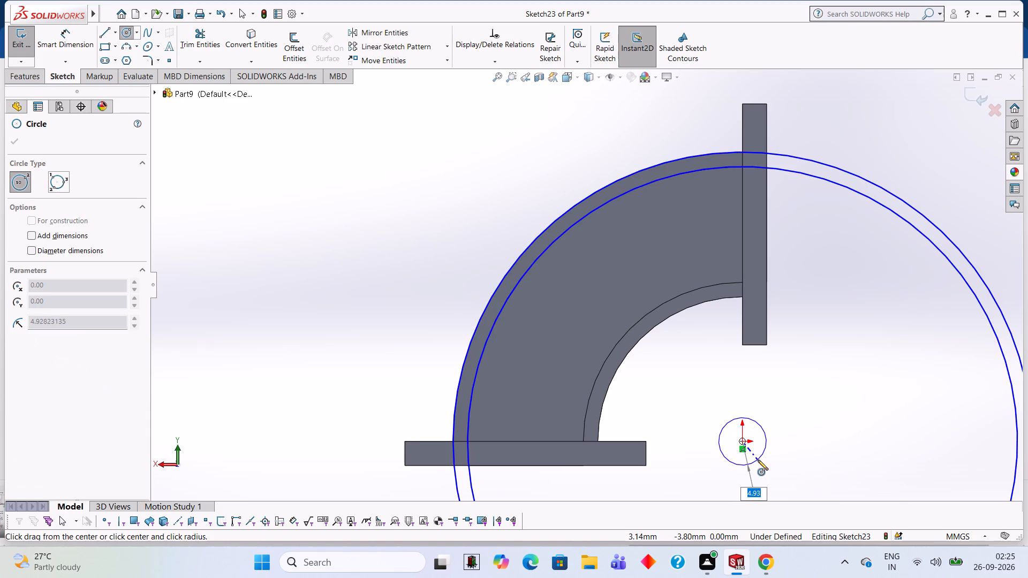
{"action": "type", "text": "33"}
{"action": "key", "text": "Return"}
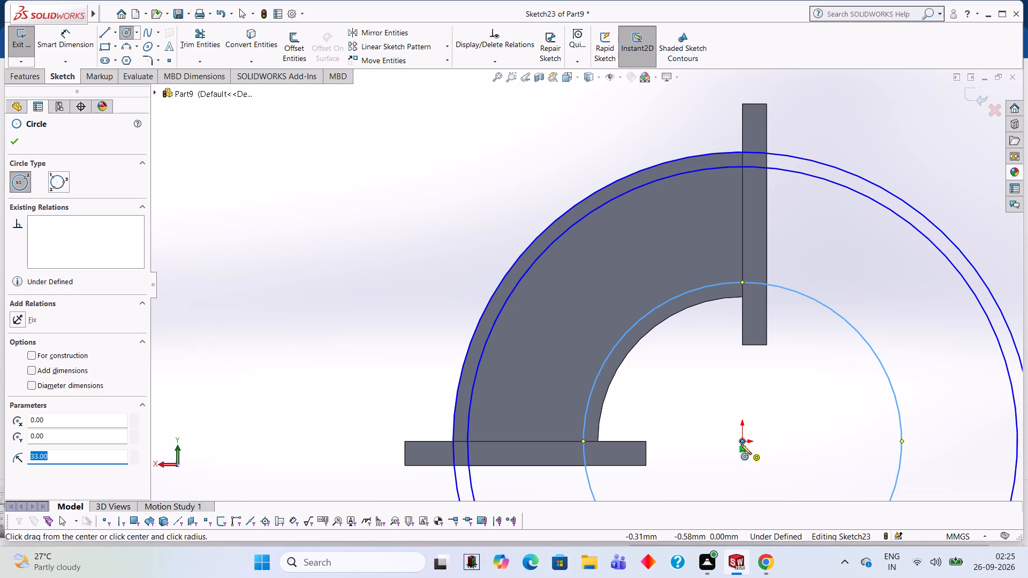
{"action": "left_click", "coordinate": [741, 440]}
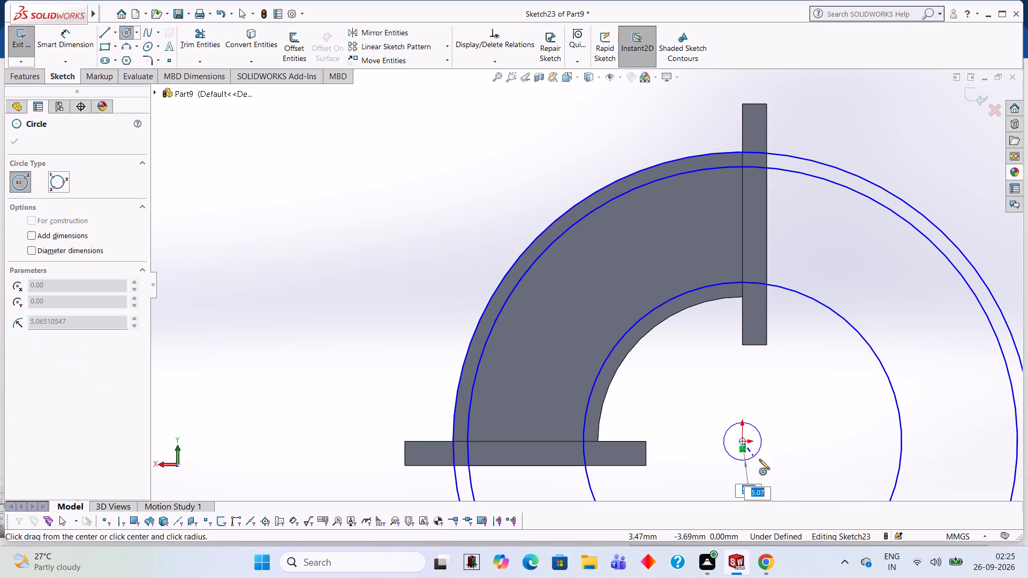
{"action": "type", "text": "30"}
{"action": "key", "text": "Return"}
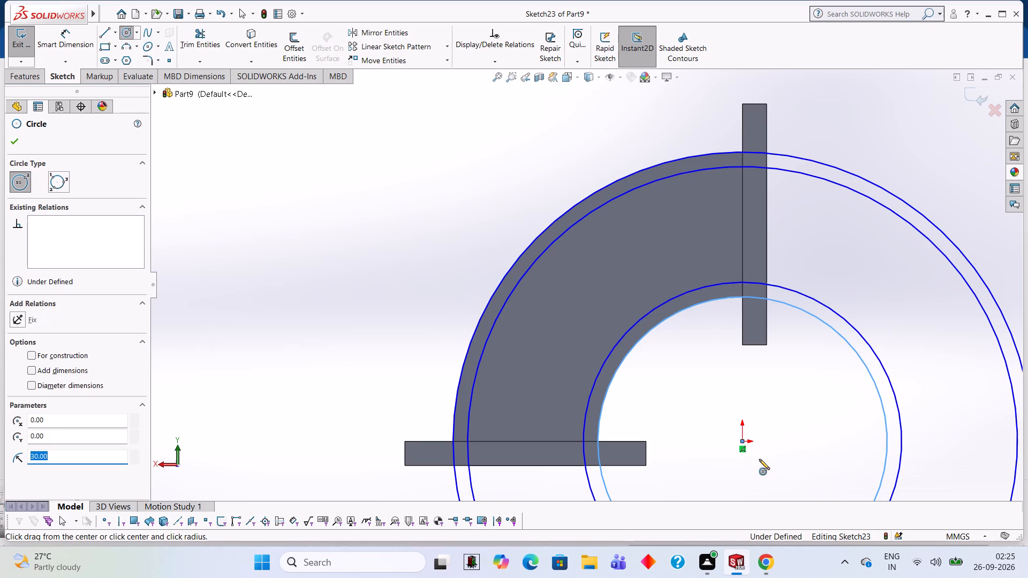
Draw a 30 mm vertical line along the upright flange from the 60 mm circle to the 30 mm circle.
{"action": "left_click", "coordinate": [105, 39]}
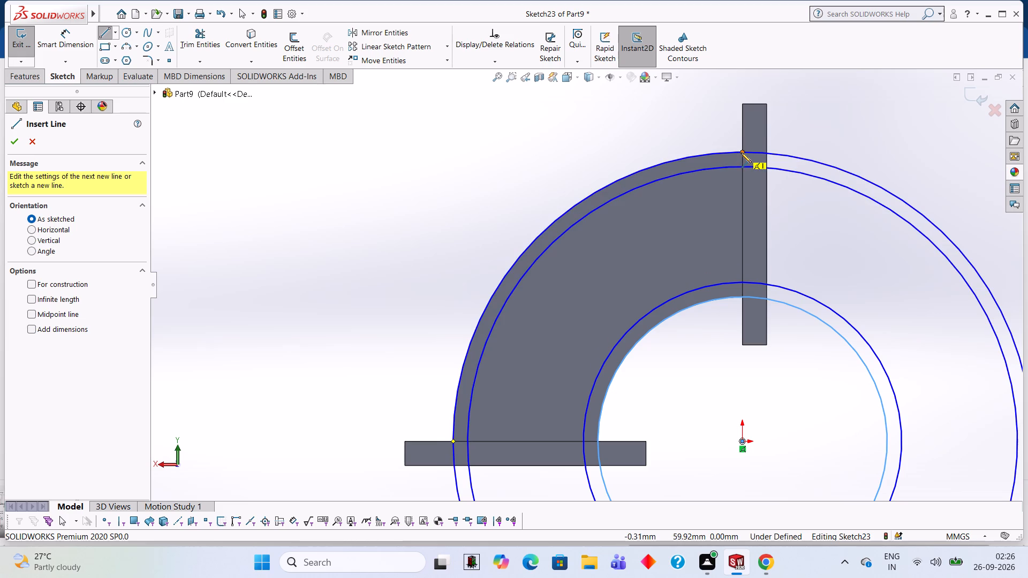
{"action": "left_click", "coordinate": [741, 153]}
{"action": "left_click", "coordinate": [741, 298]}
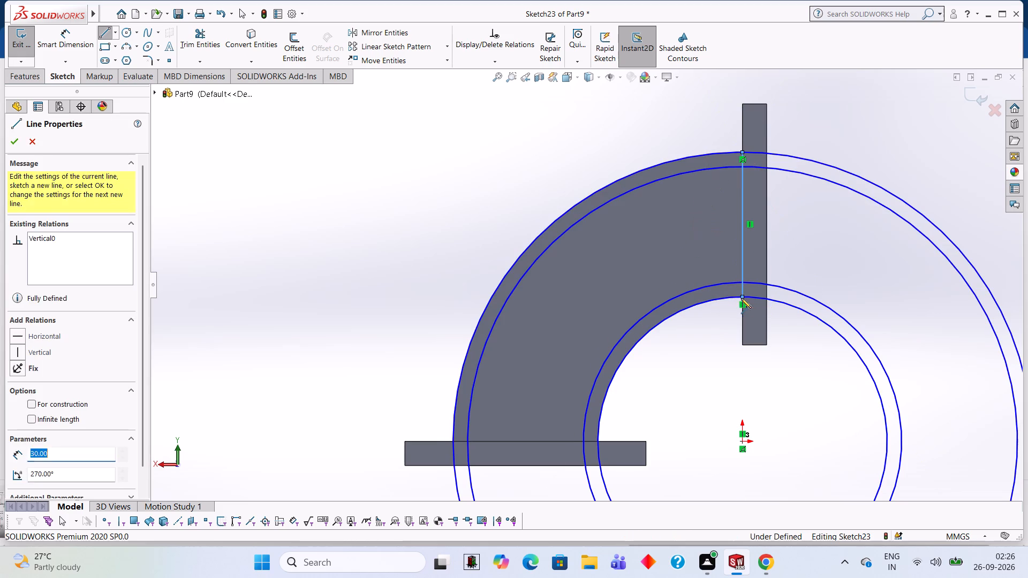
{"action": "key", "text": "Escape"}
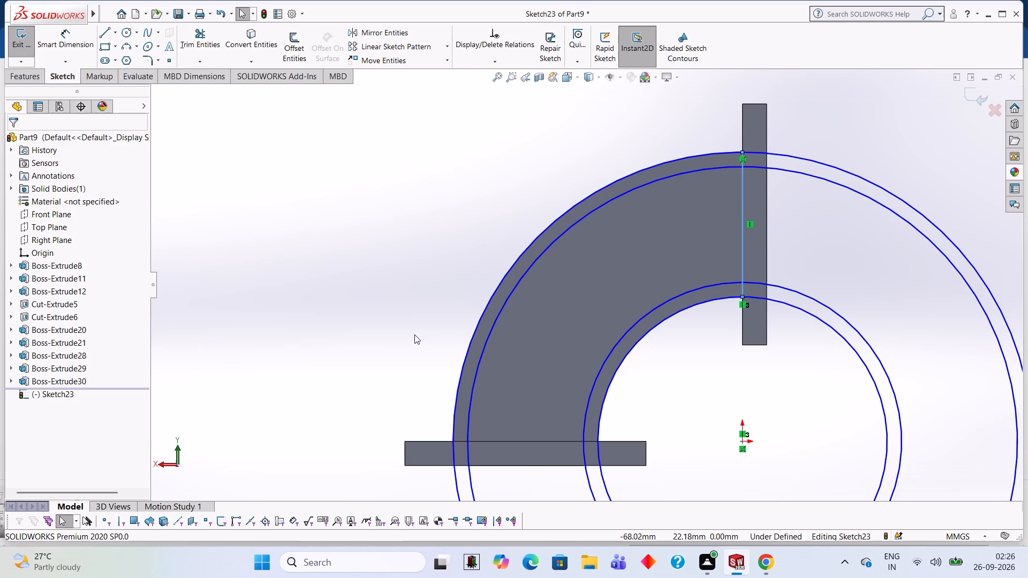
Draw a 30 mm horizontal line along the base flange from the 60 mm circle to the 30 mm circle.
{"action": "scroll", "coordinate": [399, 237], "scroll_direction": "down", "scroll_amount": 1}
{"action": "middle_click_drag", "start_coordinate": [399, 237], "coordinate": [465, 276]}
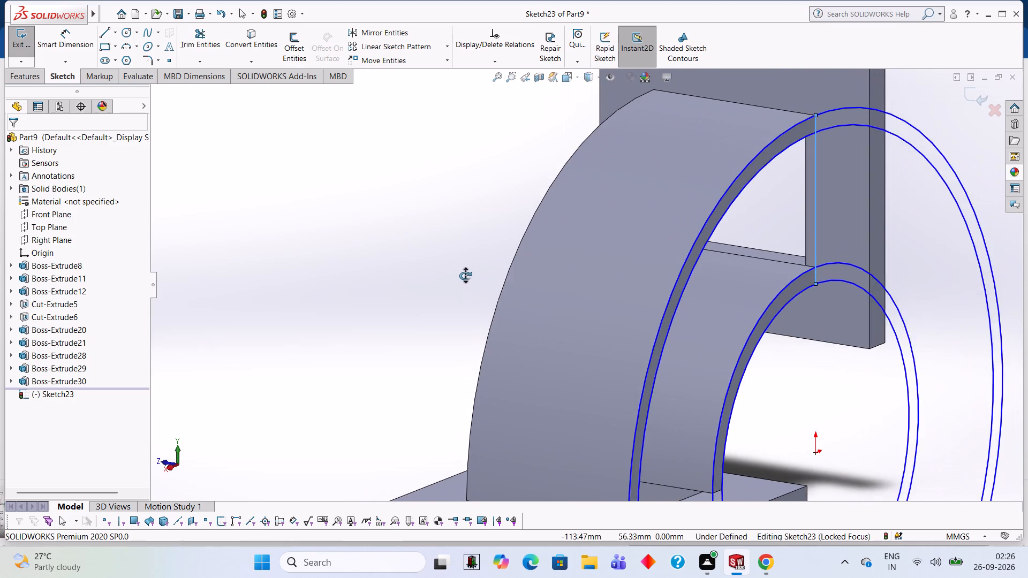
{"action": "middle_click_drag", "start_coordinate": [465, 276], "coordinate": [502, 223]}
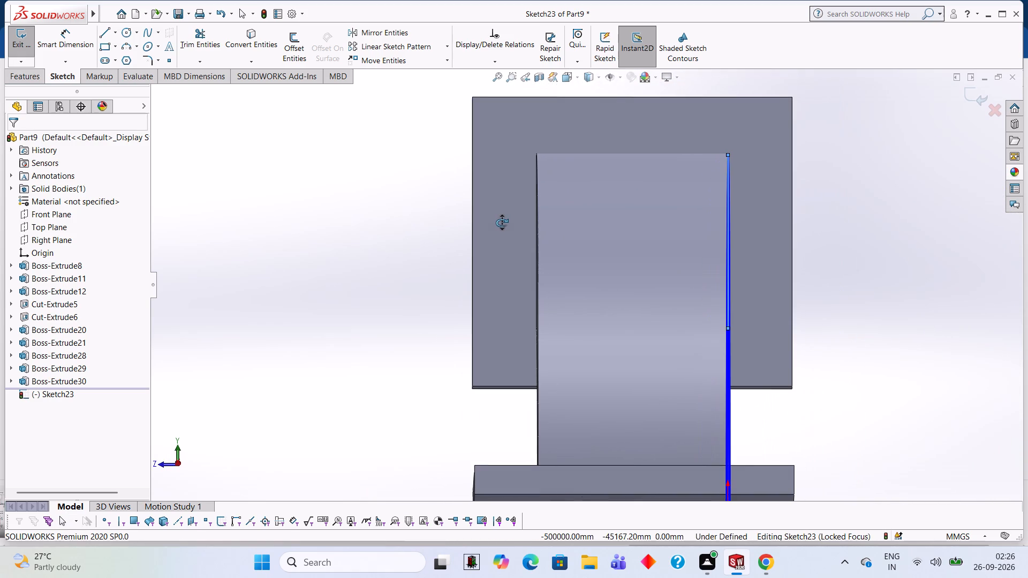
{"action": "middle_click_drag", "start_coordinate": [502, 223], "coordinate": [503, 223]}
{"action": "middle_click_drag", "start_coordinate": [503, 223], "coordinate": [492, 223]}
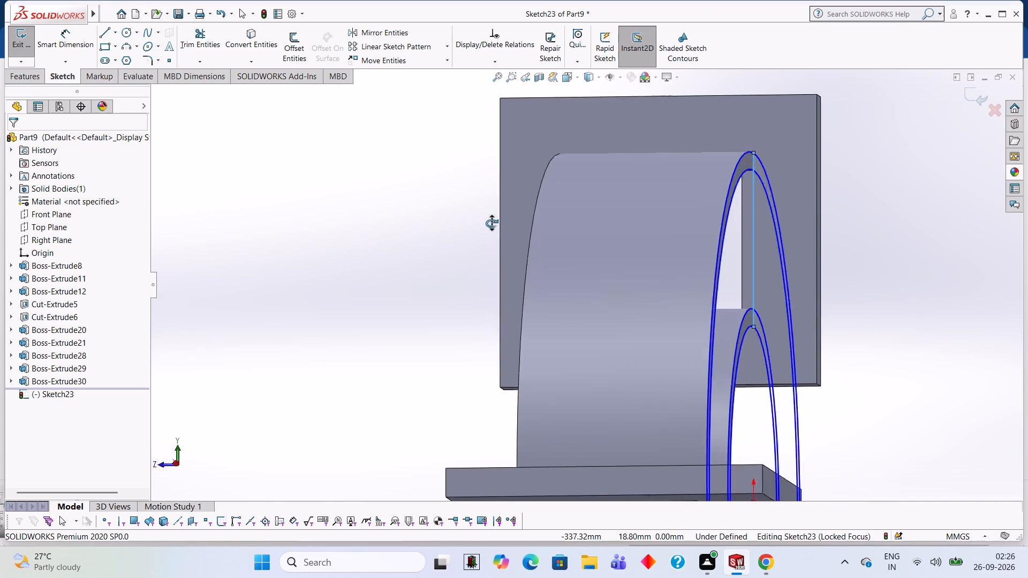
{"action": "middle_click_drag", "start_coordinate": [492, 223], "coordinate": [432, 200]}
{"action": "scroll", "coordinate": [432, 200], "scroll_direction": "up", "scroll_amount": 1}
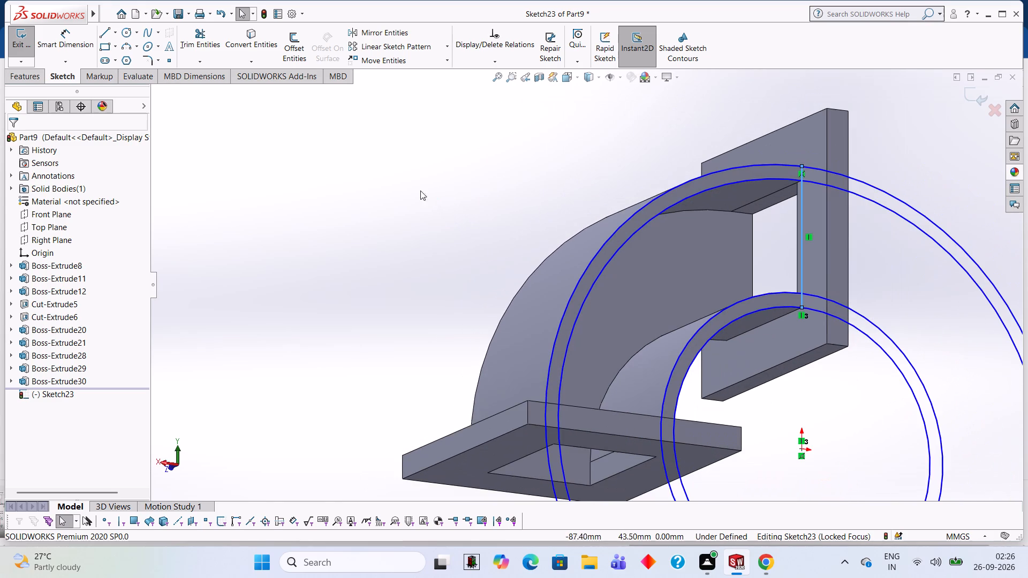
{"action": "left_click", "coordinate": [215, 45]}
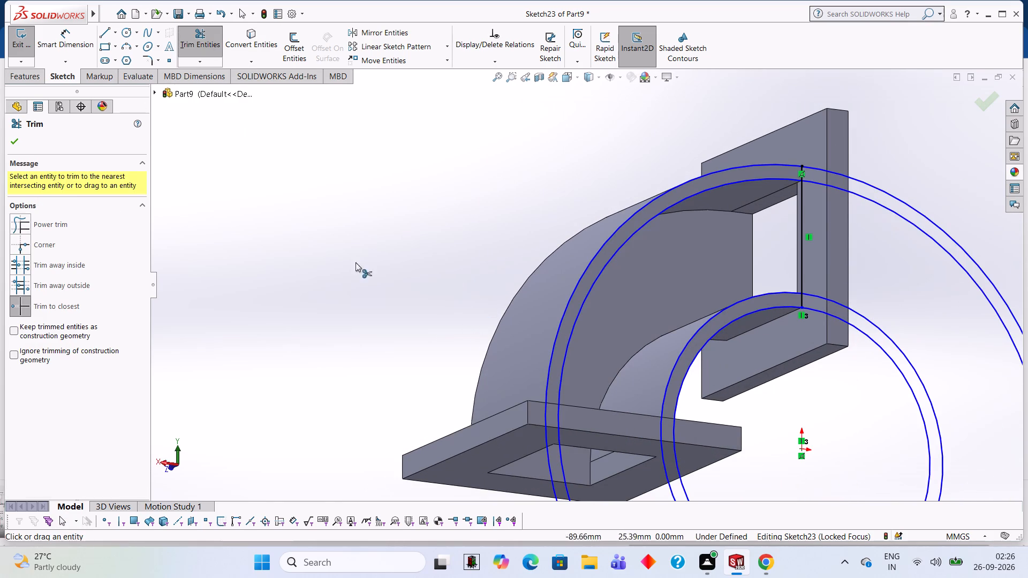
{"action": "left_click", "coordinate": [104, 39]}
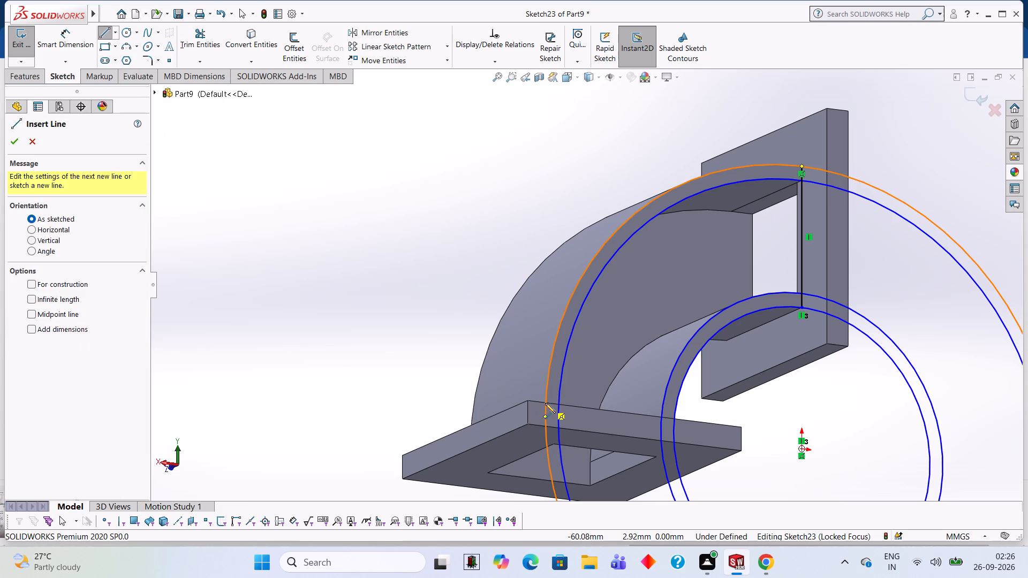
{"action": "middle_click_drag", "start_coordinate": [598, 279], "coordinate": [564, 333]}
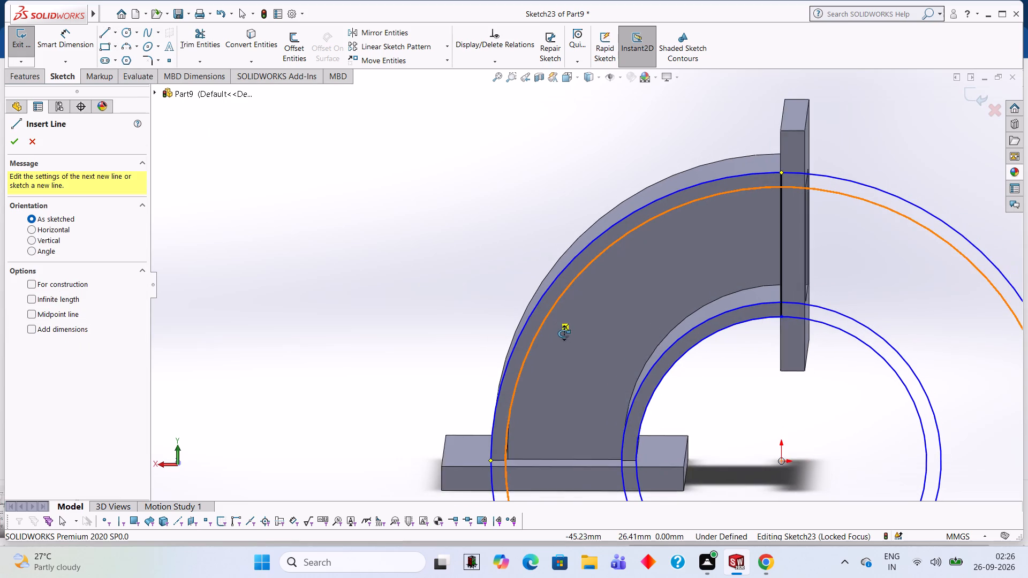
{"action": "middle_click_drag", "start_coordinate": [564, 333], "coordinate": [563, 333]}
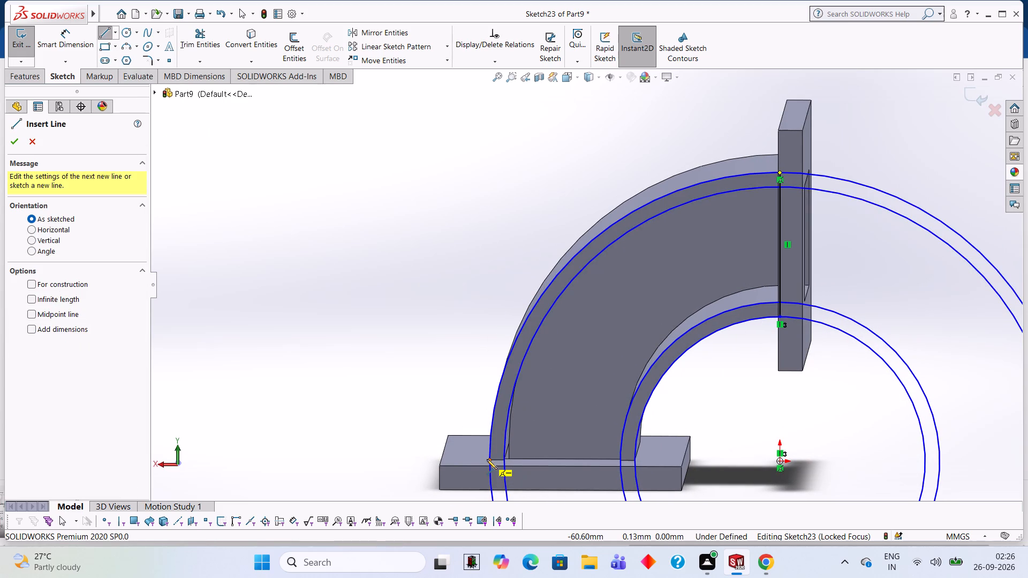
{"action": "left_click", "coordinate": [489, 460]}
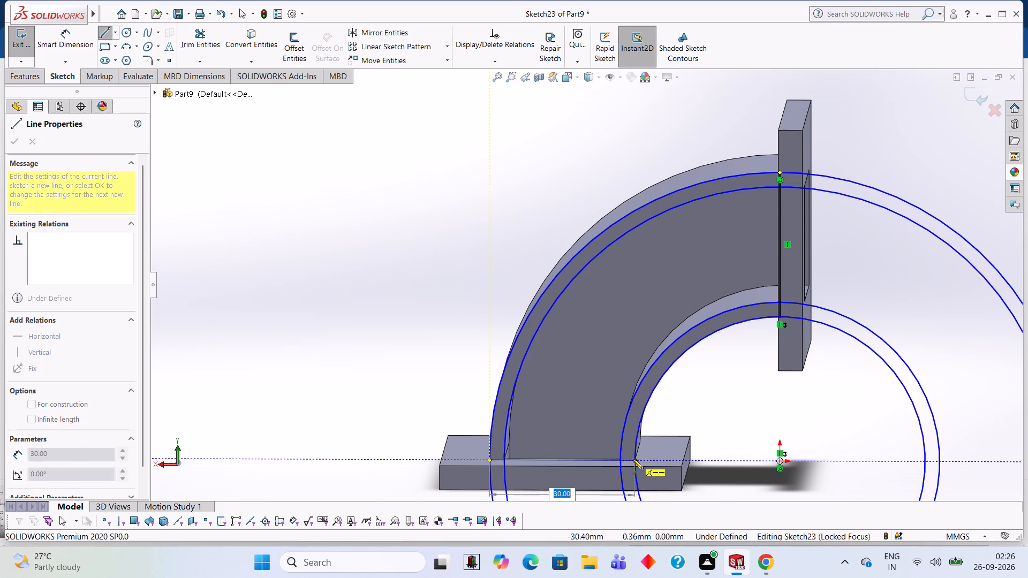
{"action": "left_click", "coordinate": [633, 459]}
{"action": "key", "text": "Escape"}
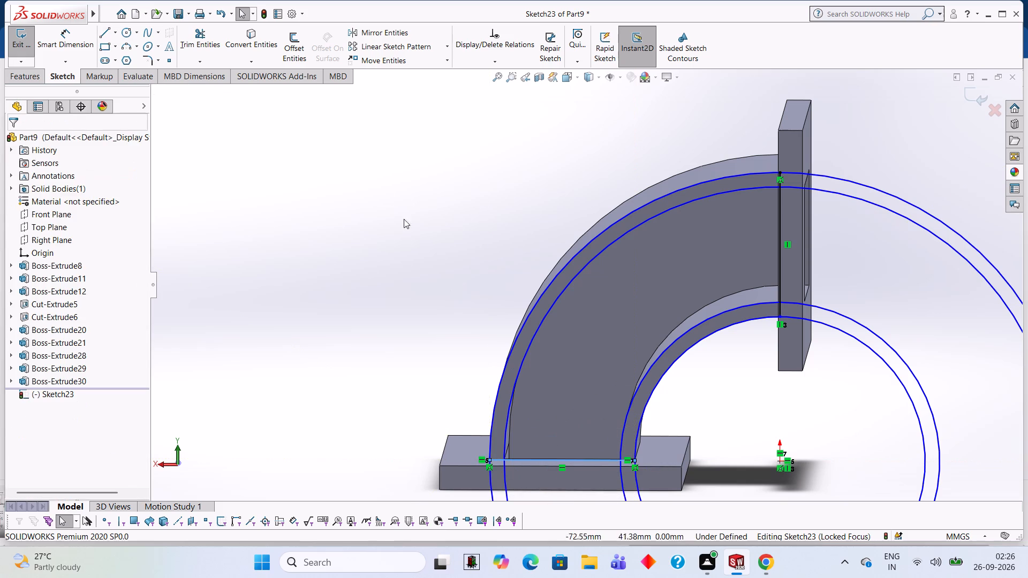
Trim the four circles to the quarter arcs between the upright flange line and the base flange line.
{"action": "left_click", "coordinate": [214, 32]}
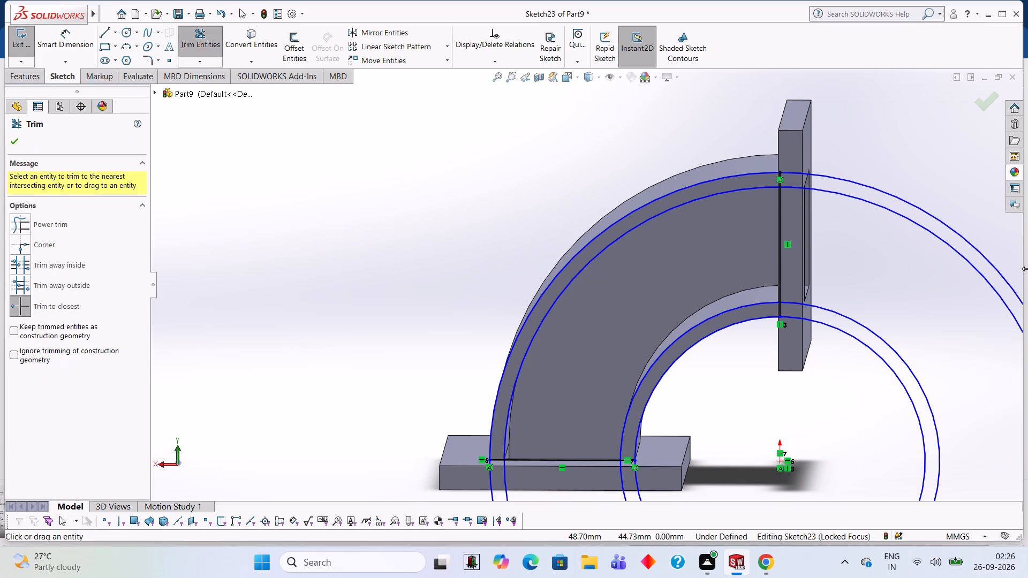
{"action": "left_click", "coordinate": [966, 258]}
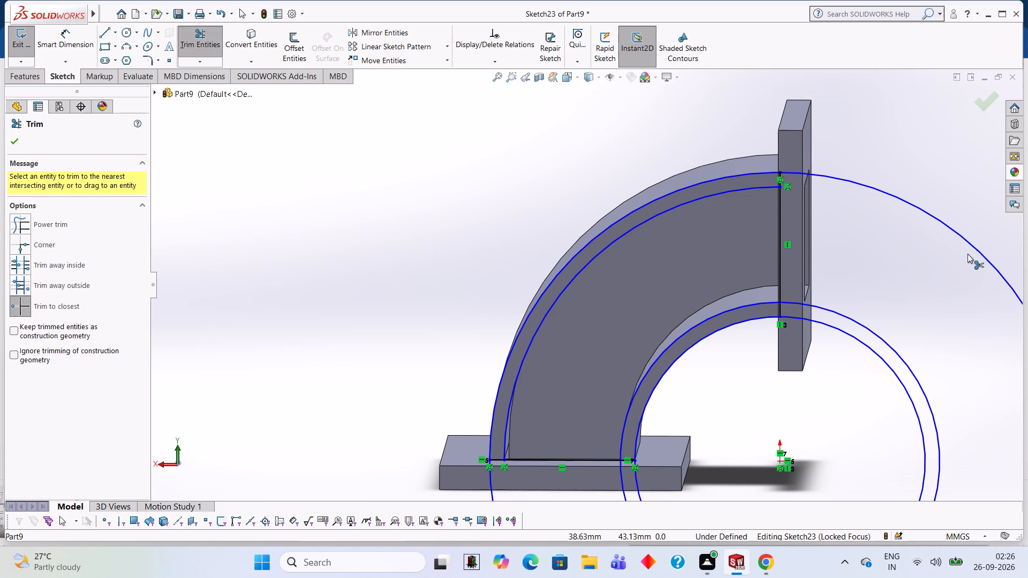
{"action": "left_click", "coordinate": [978, 252]}
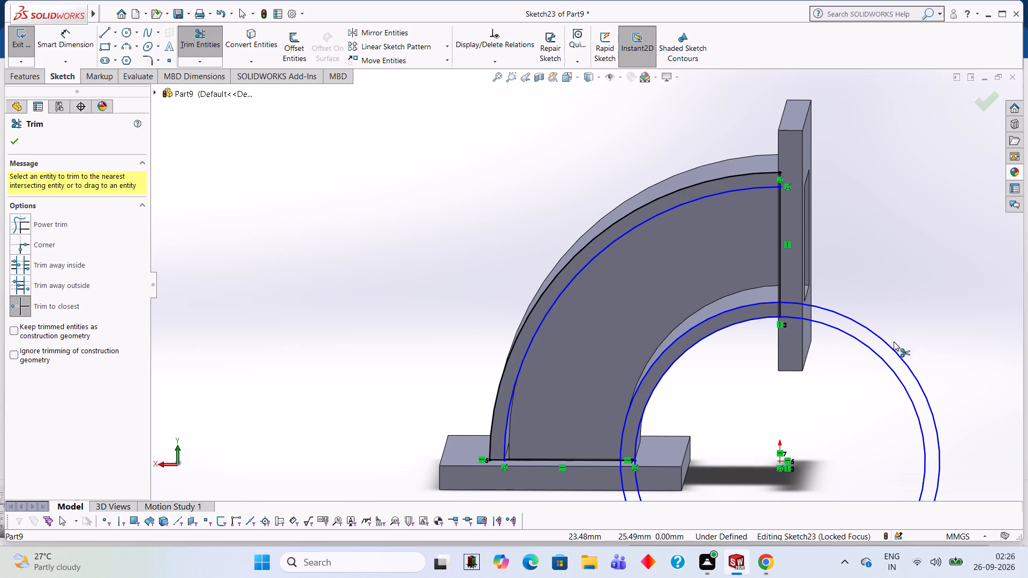
{"action": "left_click", "coordinate": [891, 349]}
{"action": "left_click", "coordinate": [888, 362]}
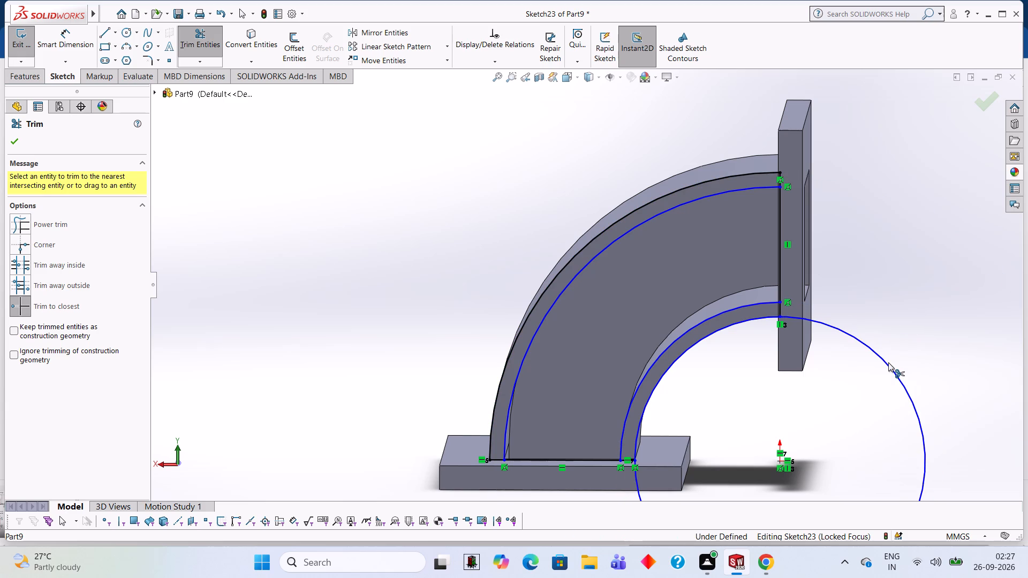
Extrude the outer and inner curved wall strips as a blind boss 2 mm deep, merged with the body.
{"action": "middle_click_drag", "start_coordinate": [933, 231], "coordinate": [911, 231]}
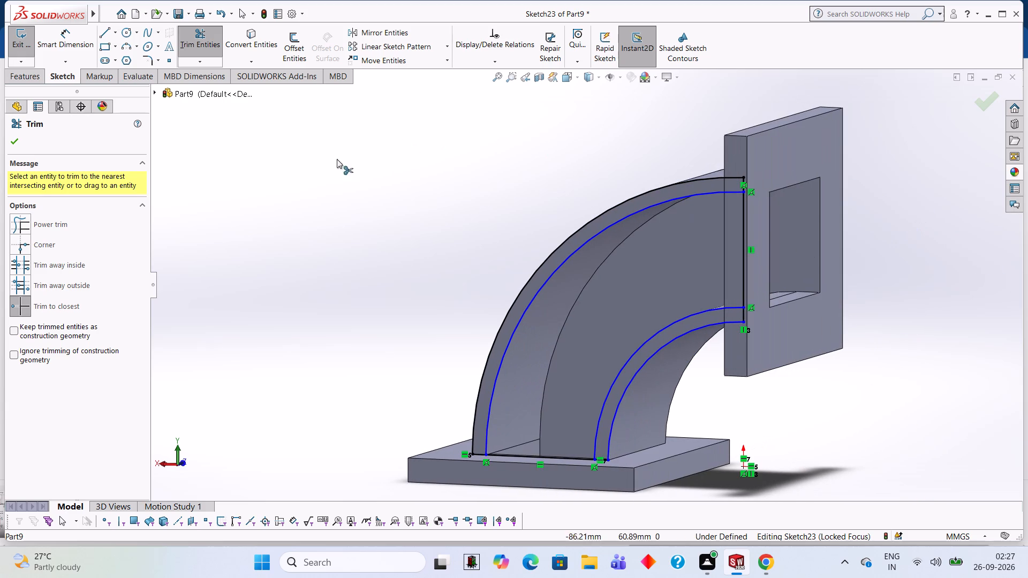
{"action": "left_click", "coordinate": [30, 71]}
{"action": "left_click", "coordinate": [35, 59]}
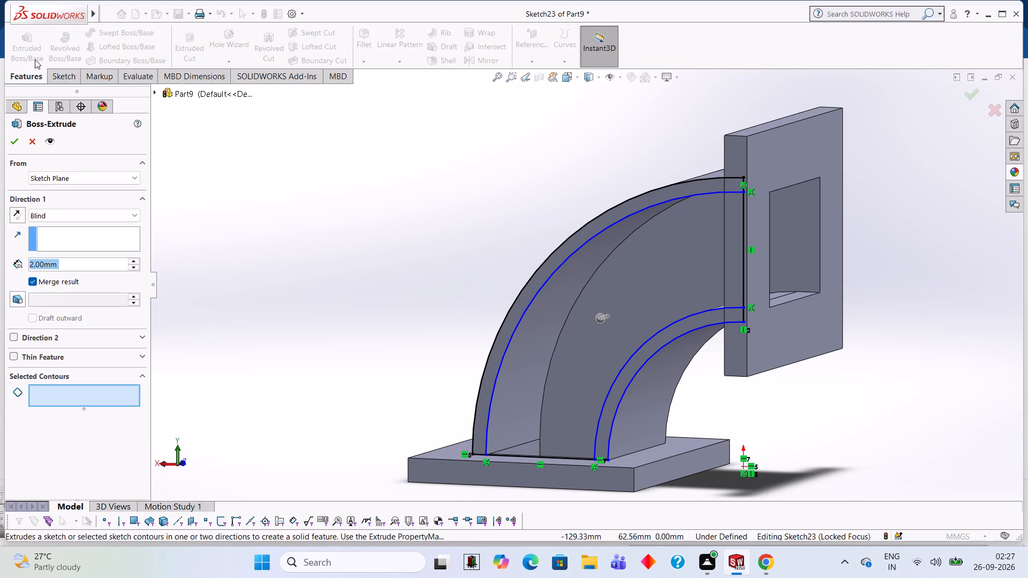
{"action": "left_click", "coordinate": [564, 253]}
{"action": "left_click", "coordinate": [646, 348]}
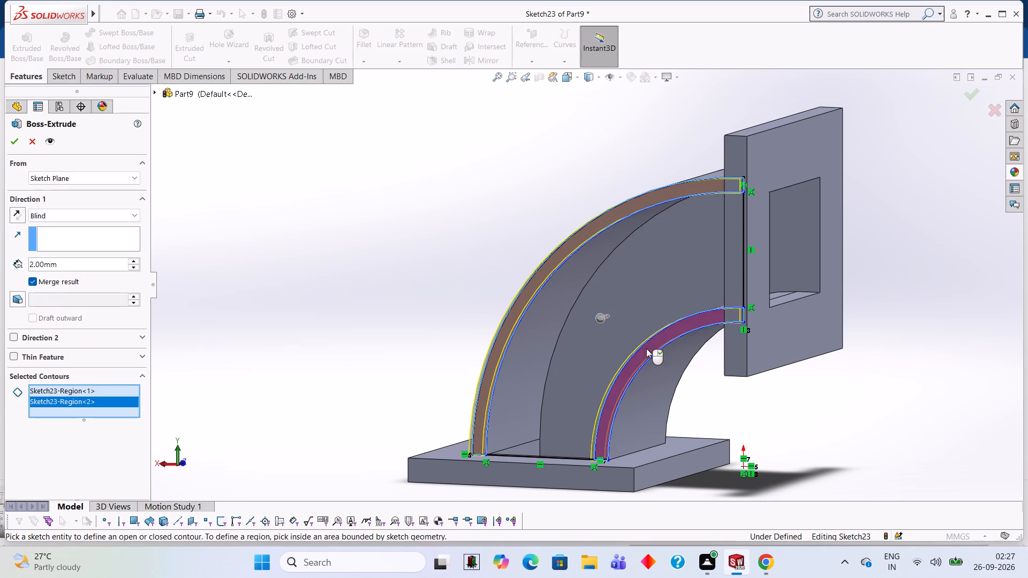
{"action": "middle_click_drag", "start_coordinate": [354, 221], "coordinate": [335, 308]}
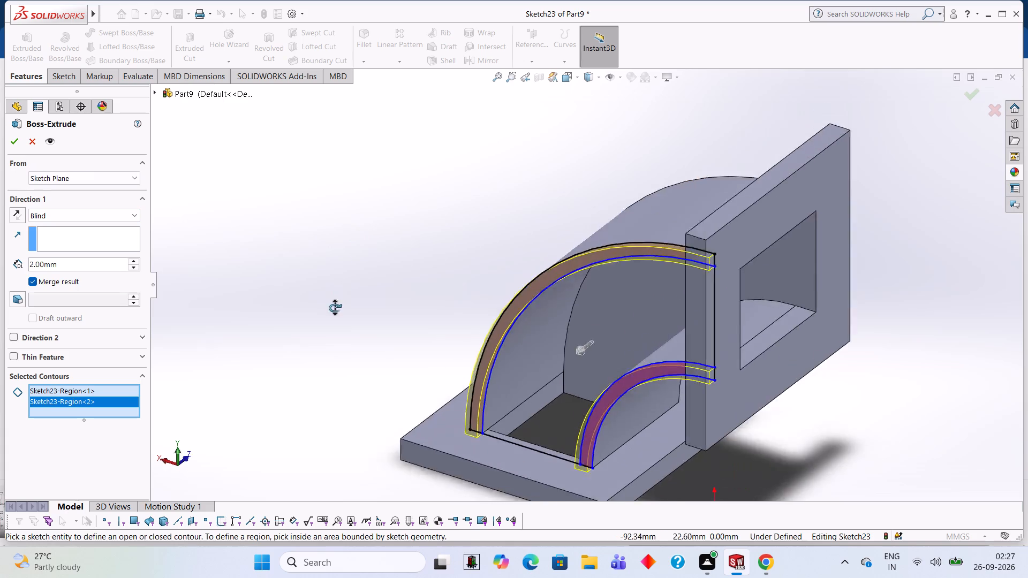
{"action": "middle_click_drag", "start_coordinate": [335, 308], "coordinate": [326, 356]}
{"action": "left_click", "coordinate": [9, 139]}
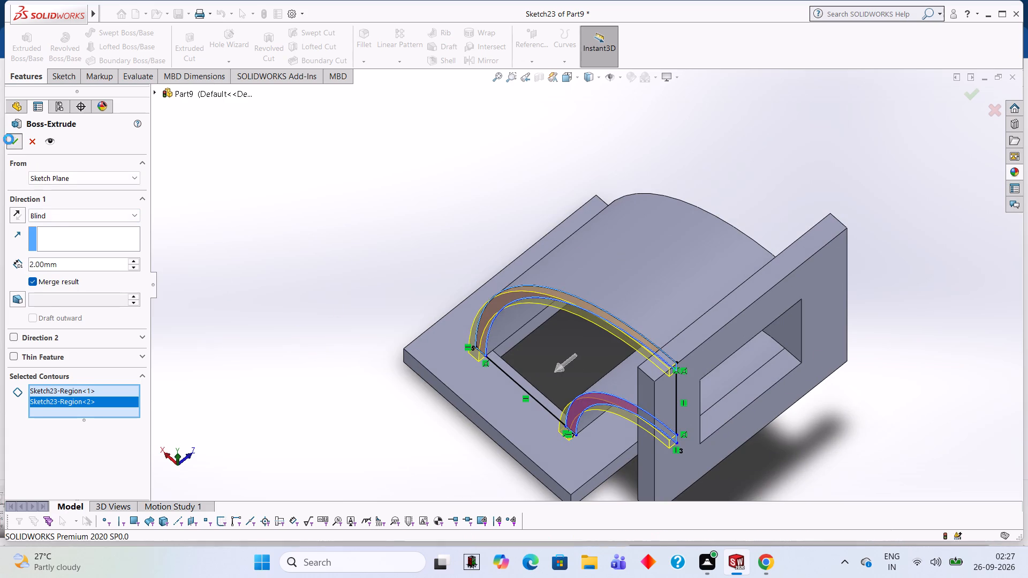
{"action": "left_click", "coordinate": [315, 247]}
Start a sketch on the newly extended edge face of the inner curved wall, viewed square-on.
{"action": "middle_click_drag", "start_coordinate": [264, 235], "coordinate": [301, 257]}
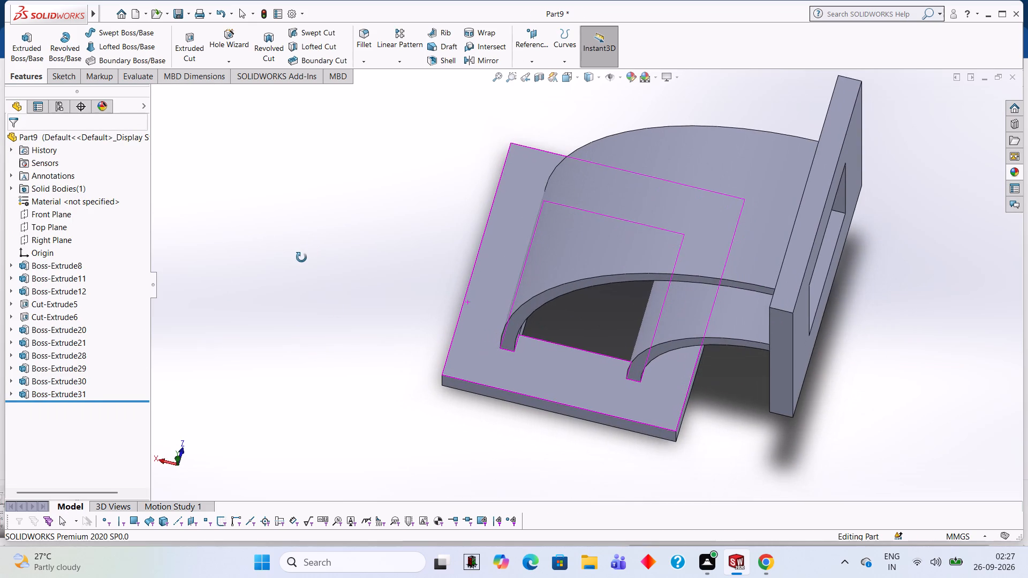
{"action": "middle_click_drag", "start_coordinate": [301, 257], "coordinate": [311, 206]}
{"action": "scroll", "coordinate": [306, 209], "scroll_direction": "up", "scroll_amount": 1}
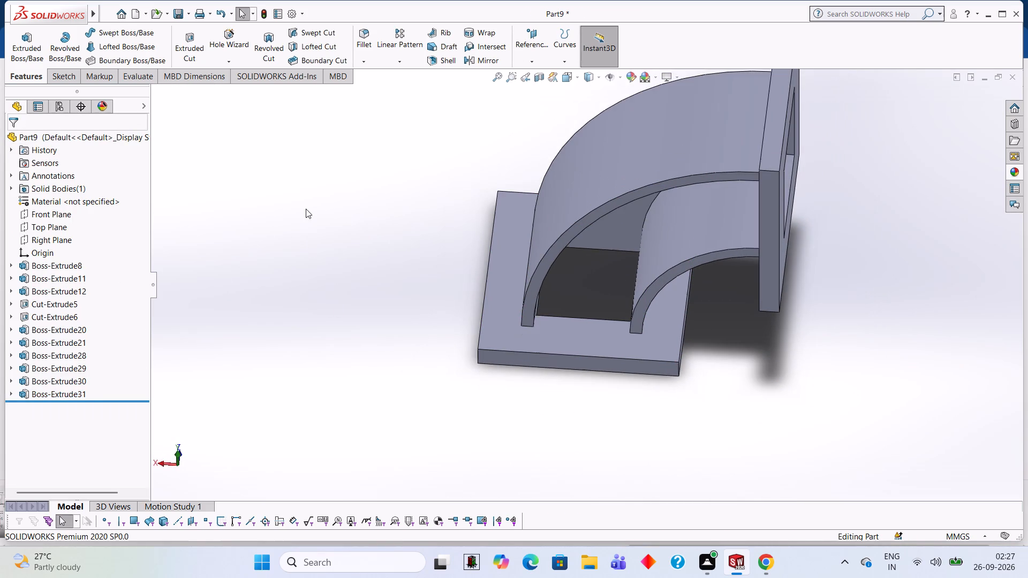
{"action": "middle_click_drag", "start_coordinate": [337, 239], "coordinate": [341, 176]}
{"action": "scroll", "coordinate": [441, 194], "scroll_direction": "up", "scroll_amount": 2}
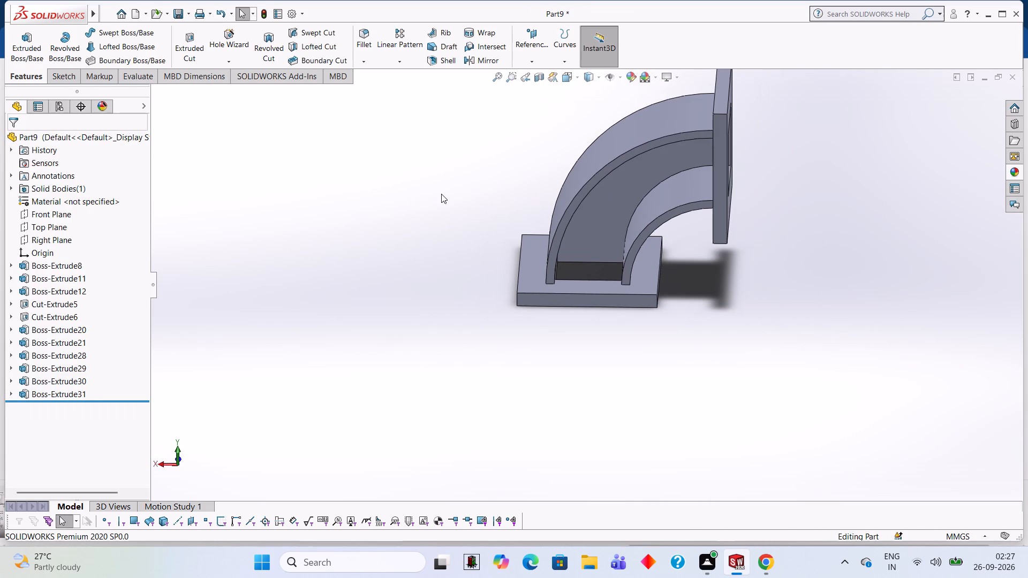
{"action": "middle_click_drag", "start_coordinate": [411, 208], "coordinate": [411, 172]}
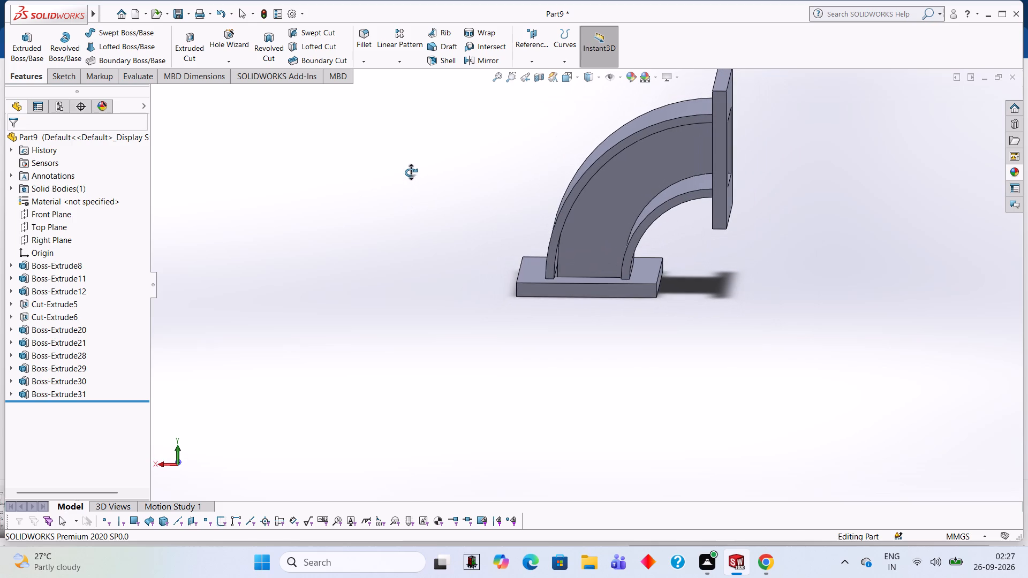
{"action": "middle_click_drag", "start_coordinate": [411, 172], "coordinate": [412, 172]}
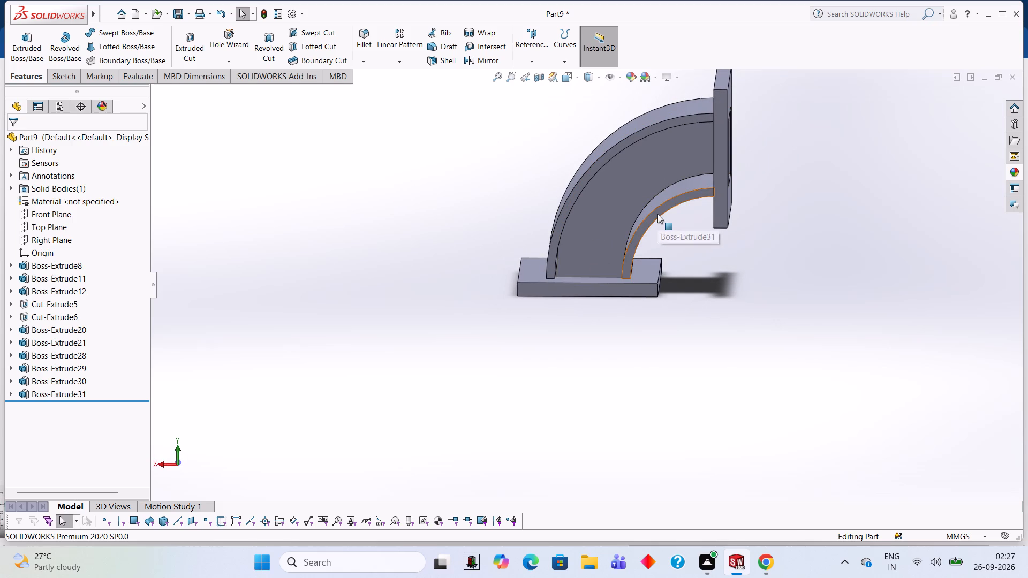
{"action": "left_click", "coordinate": [657, 214]}
{"action": "left_click", "coordinate": [700, 187]}
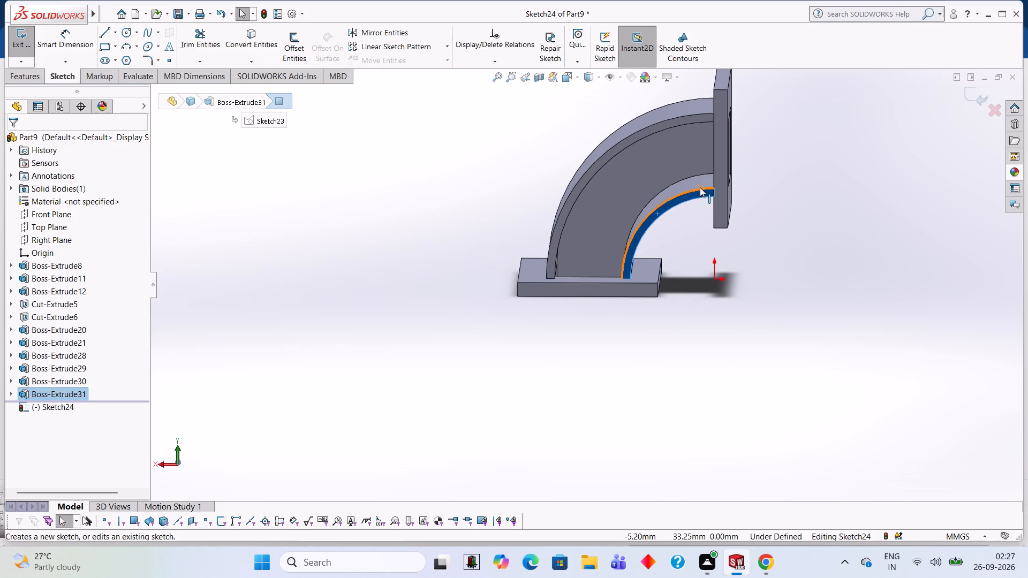
{"action": "key", "text": "ctrl+8"}
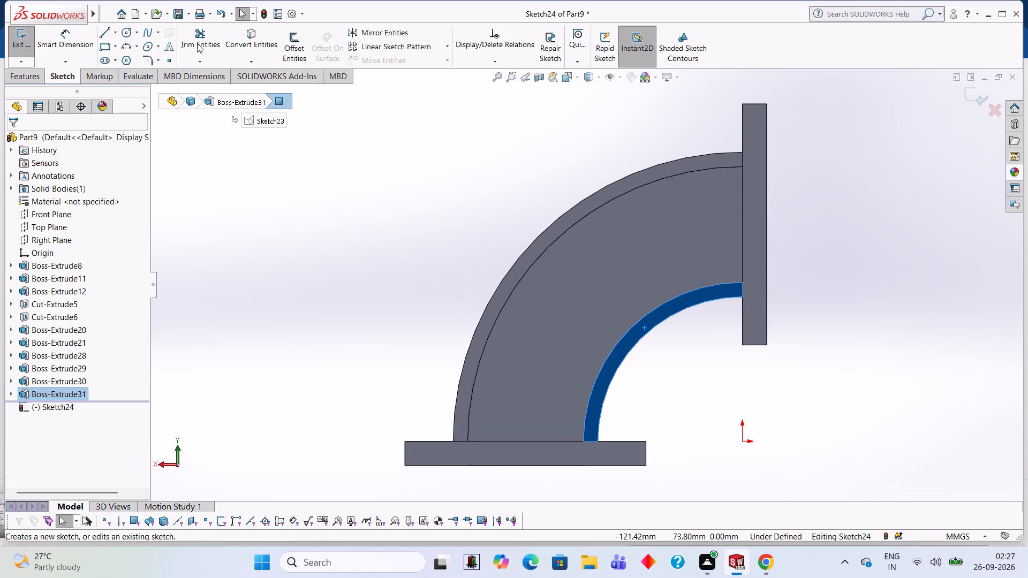
Draw two origin-centred circles of radius 33 mm and 57 mm, matching the facing edges of the curved walls.
{"action": "left_click", "coordinate": [125, 26]}
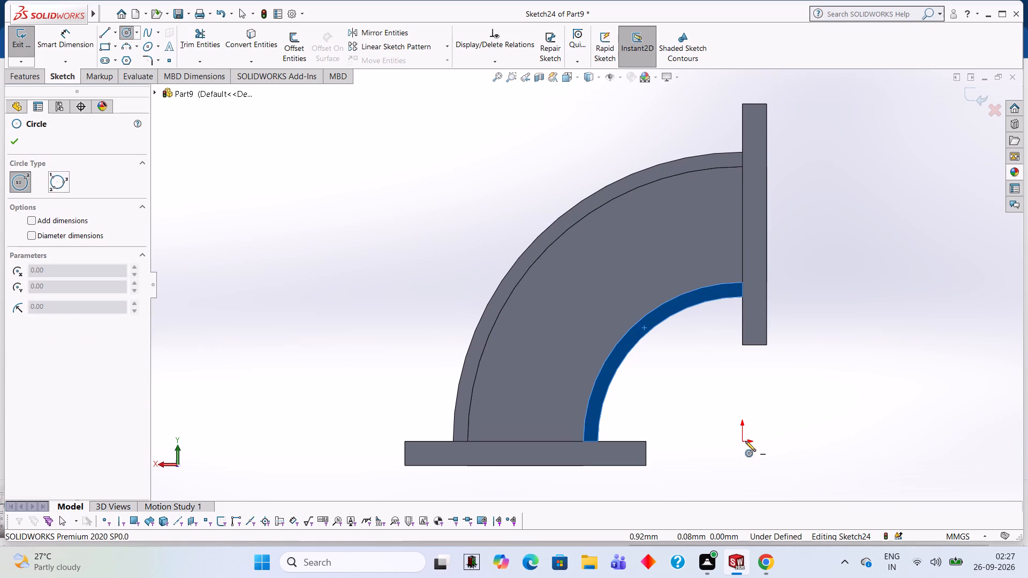
{"action": "left_click", "coordinate": [742, 443]}
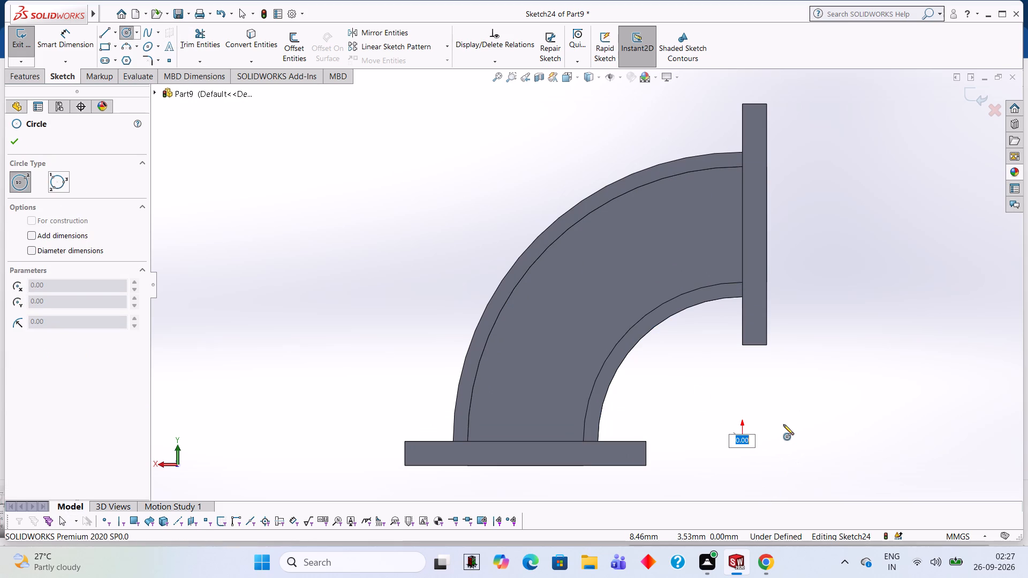
{"action": "key", "text": "Escape"}
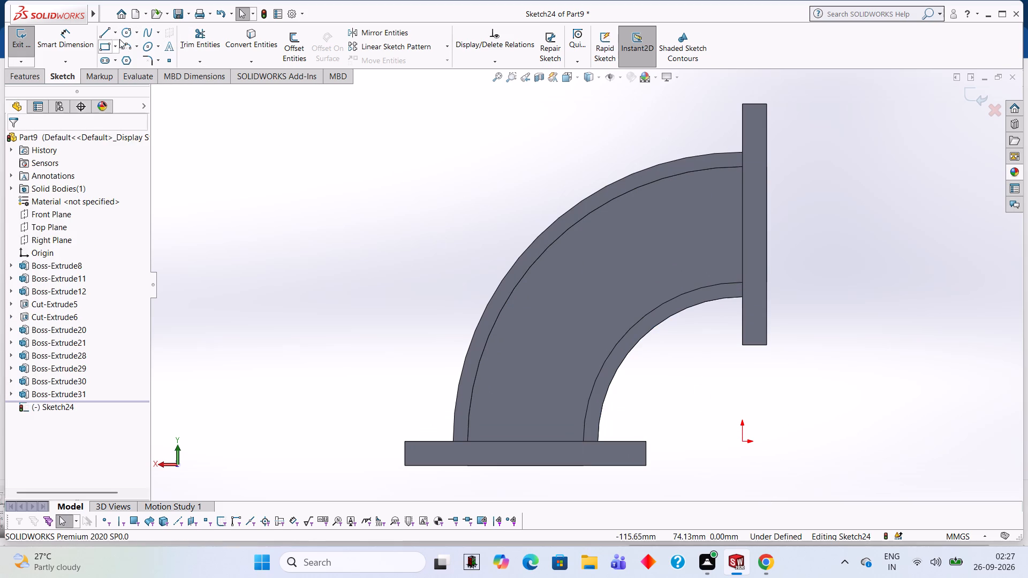
{"action": "left_click", "coordinate": [127, 32]}
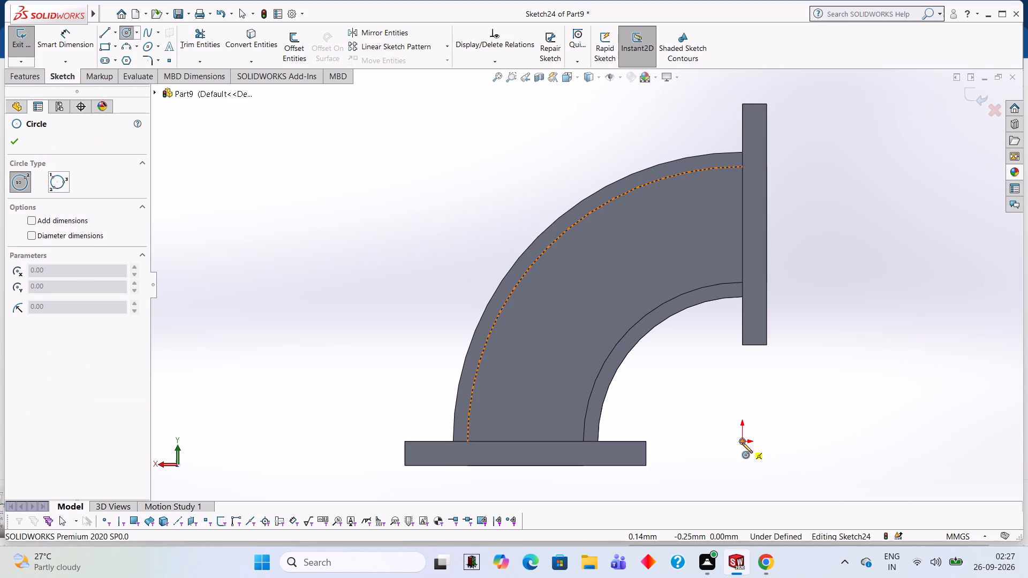
{"action": "left_click", "coordinate": [742, 443]}
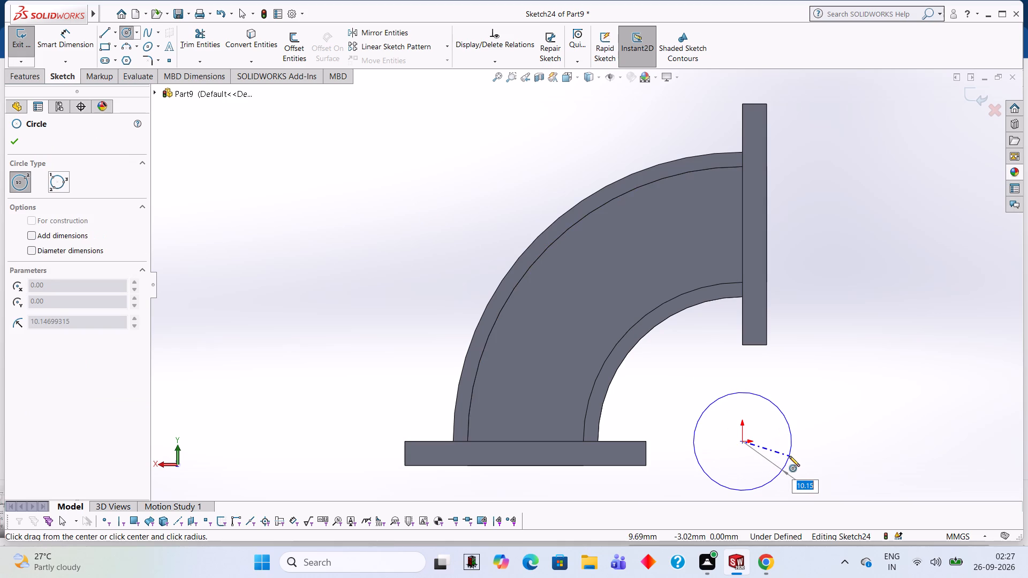
{"action": "type", "text": "33"}
{"action": "key", "text": "Return"}
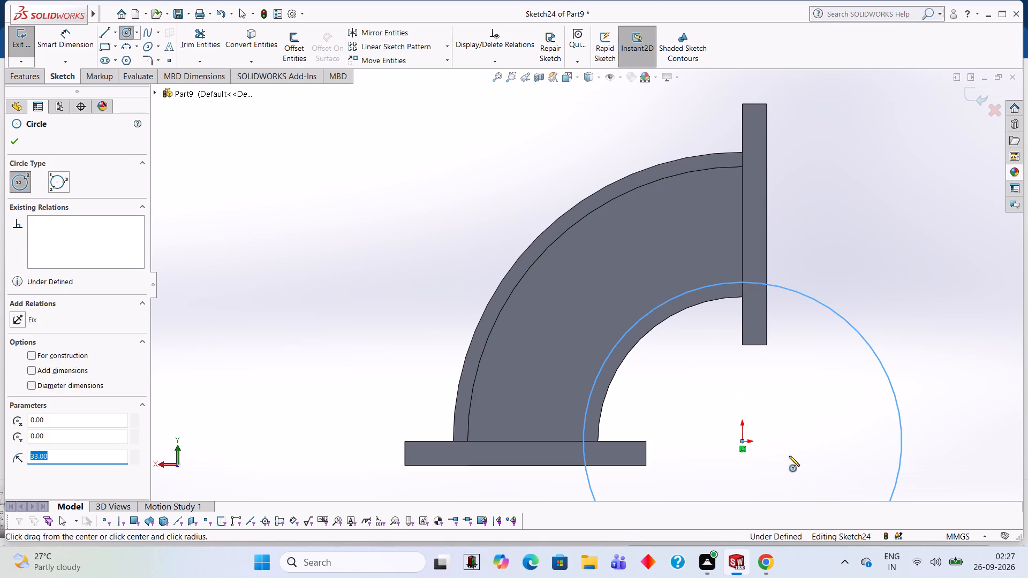
{"action": "left_click", "coordinate": [742, 443]}
{"action": "type", "text": "57"}
{"action": "key", "text": "Return"}
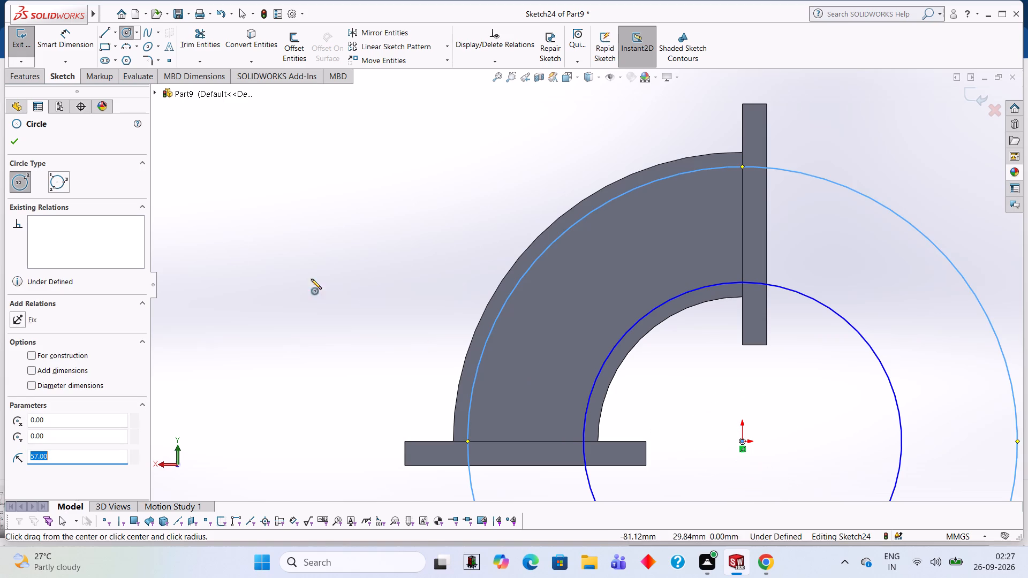
Draw two lines joining the 33 mm and 57 mm circles, one along the base flange and one along the upright flange.
{"action": "left_click", "coordinate": [107, 38]}
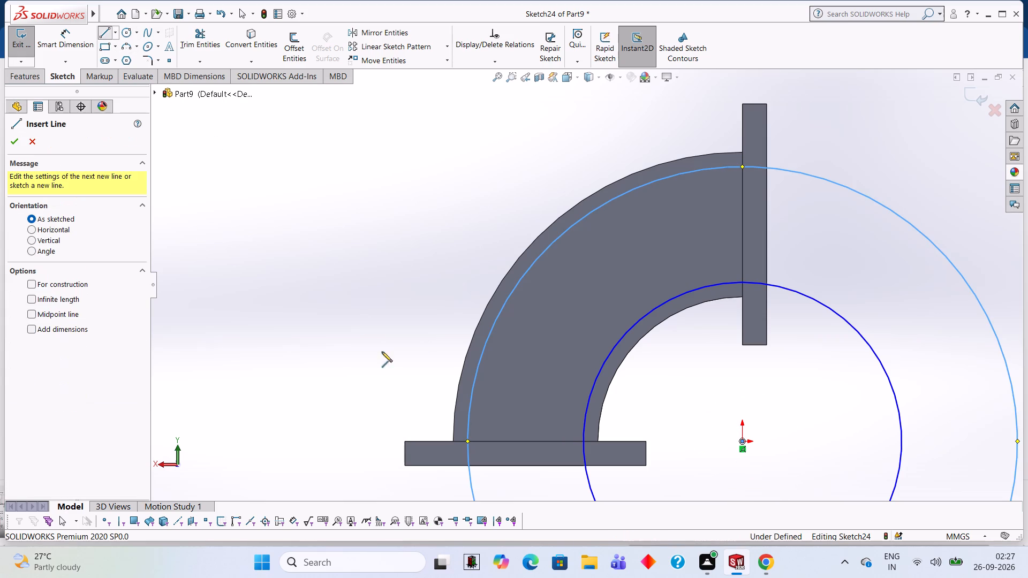
{"action": "left_click", "coordinate": [468, 442]}
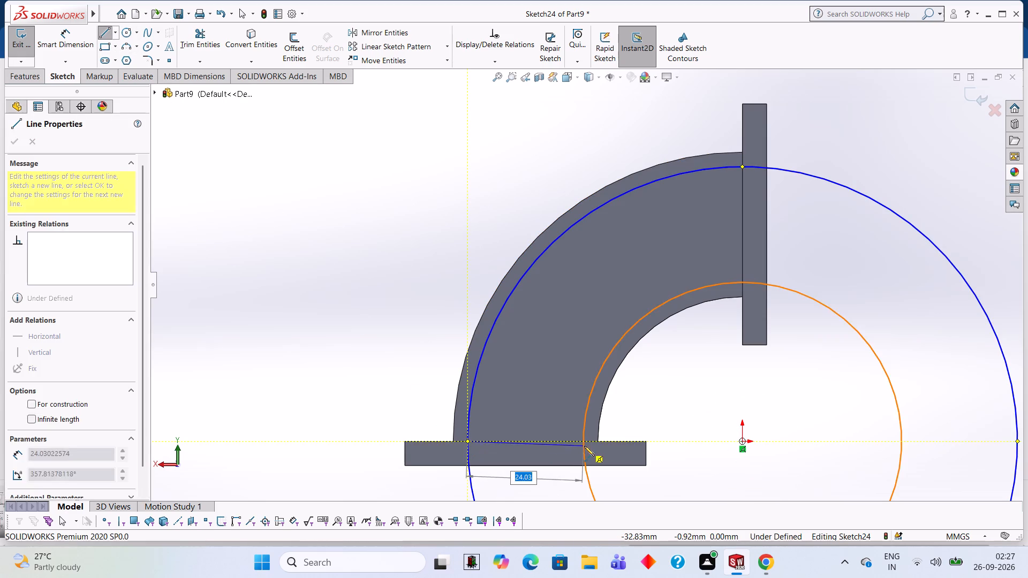
{"action": "left_click", "coordinate": [583, 441]}
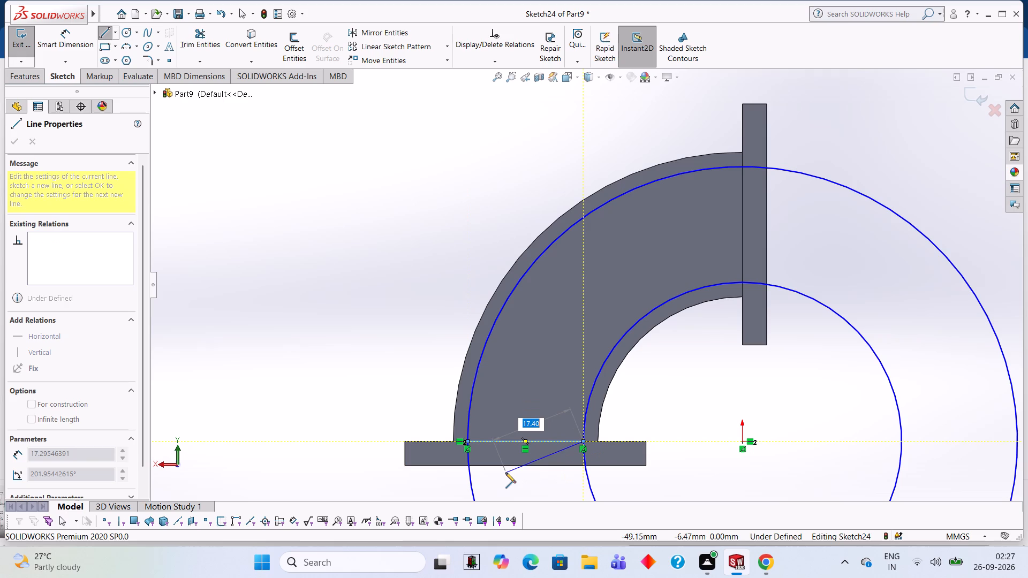
{"action": "key", "text": "Escape"}
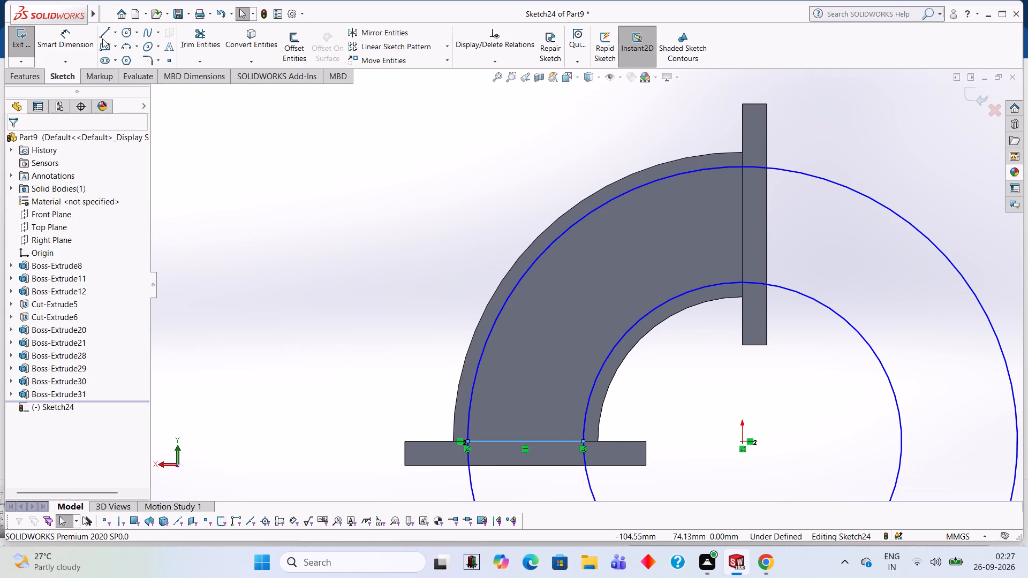
{"action": "left_click", "coordinate": [107, 35]}
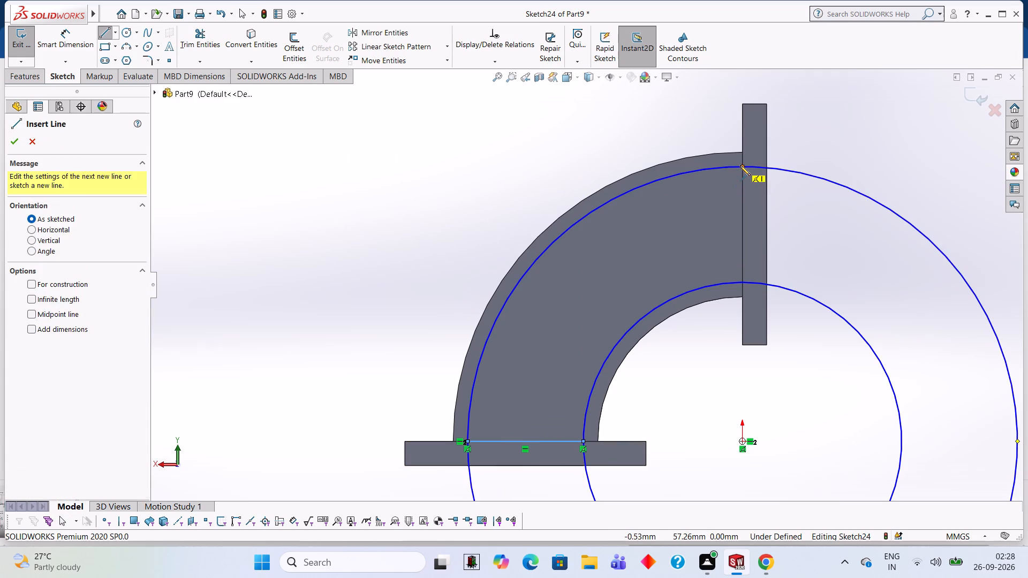
{"action": "left_click", "coordinate": [741, 166]}
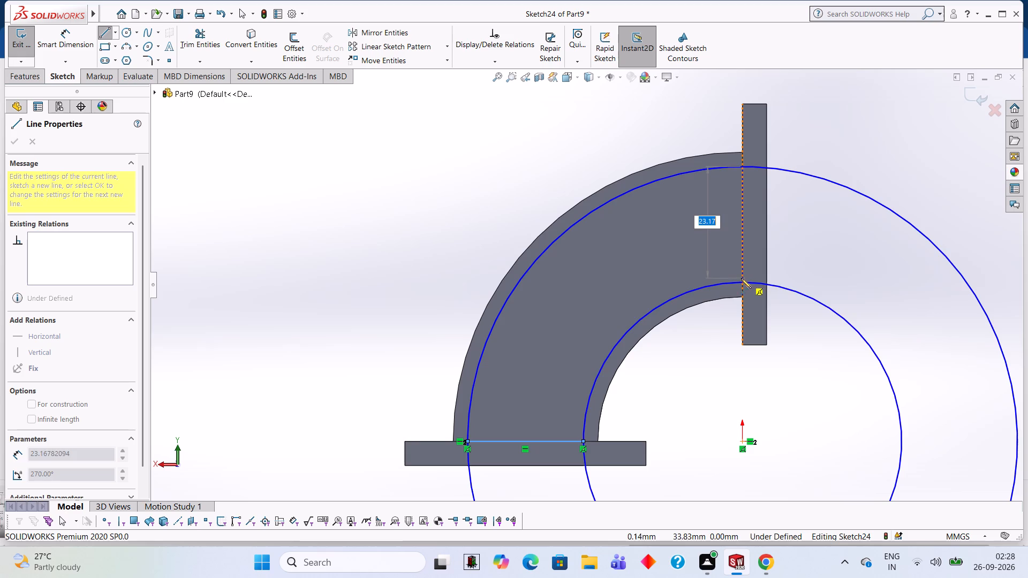
{"action": "left_click", "coordinate": [742, 282]}
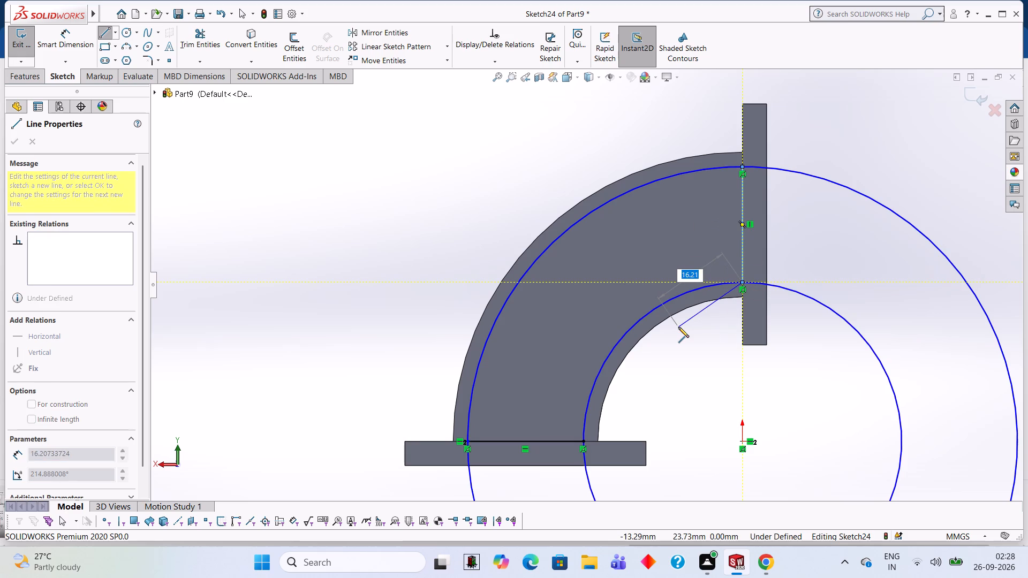
{"action": "key", "text": "Escape"}
Trim both circles to the quarter arcs between the base flange line and the upright flange line.
{"action": "left_click", "coordinate": [215, 42]}
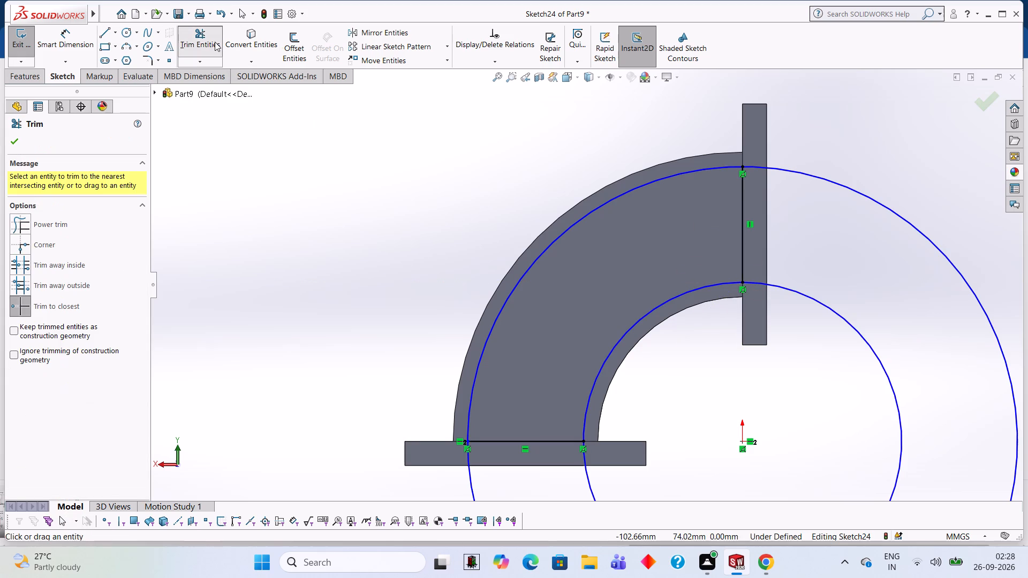
{"action": "left_click", "coordinate": [930, 239]}
{"action": "left_click", "coordinate": [836, 313]}
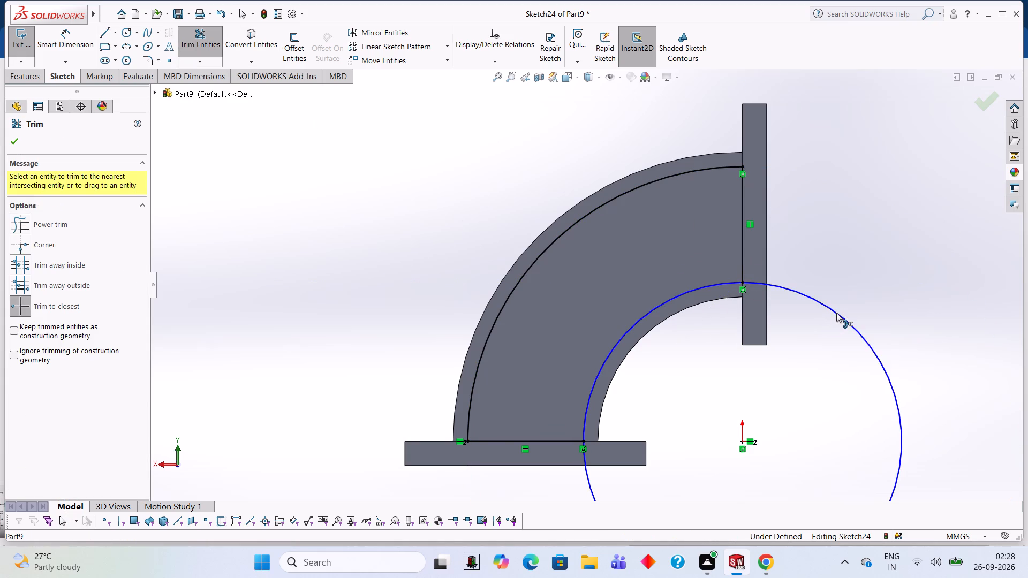
Extrude the closed curved profile as a blind boss 2 mm deep, reversed into the duct and merged with the body.
{"action": "middle_click_drag", "start_coordinate": [855, 240], "coordinate": [826, 296]}
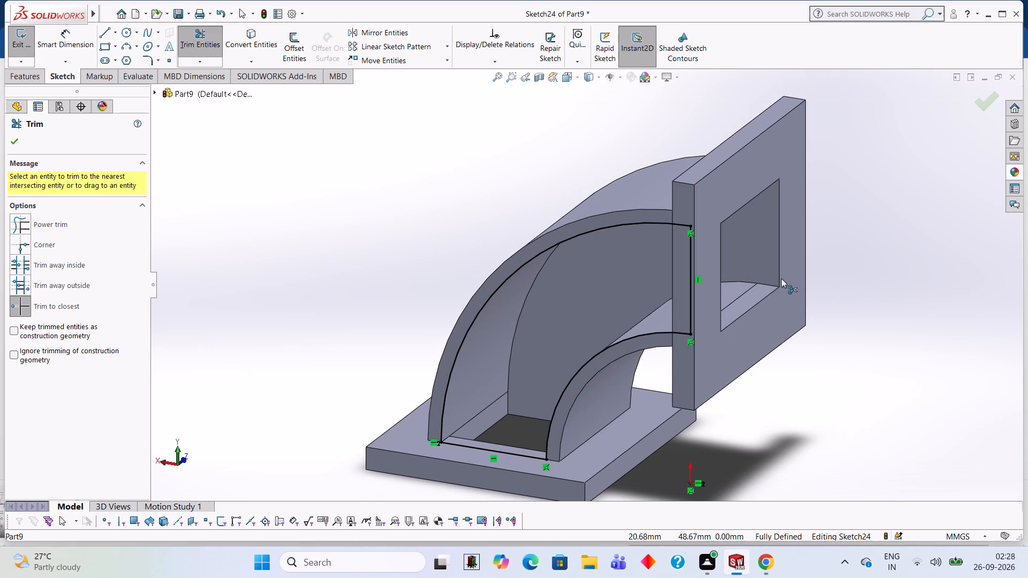
{"action": "middle_click_drag", "start_coordinate": [856, 204], "coordinate": [904, 232]}
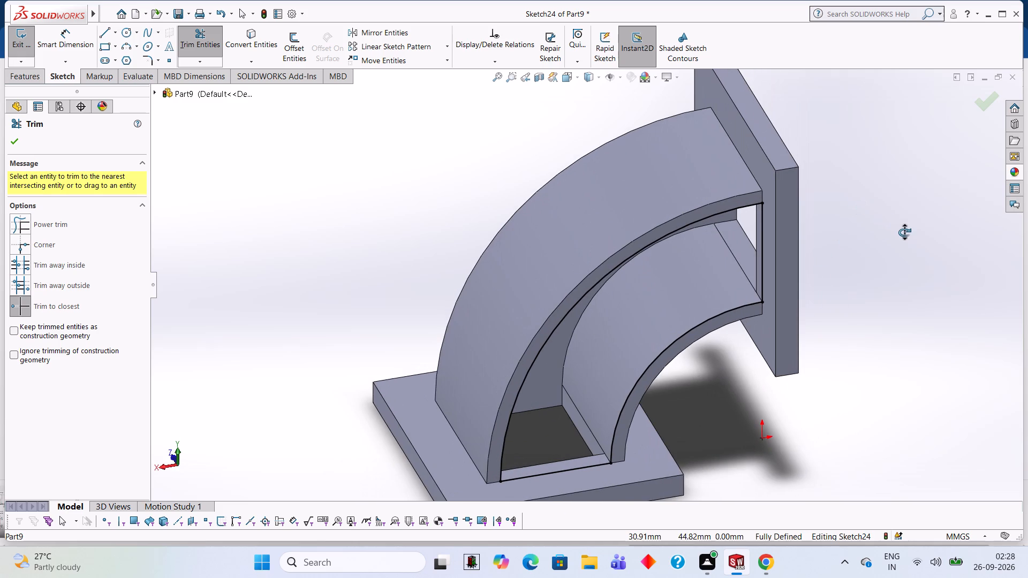
{"action": "middle_click_drag", "start_coordinate": [904, 232], "coordinate": [913, 240]}
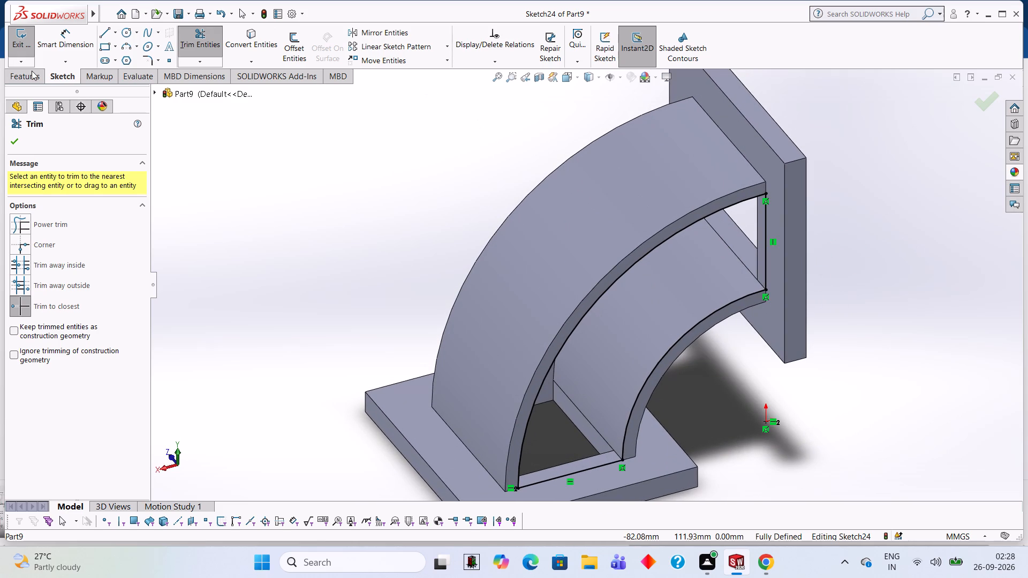
{"action": "left_click", "coordinate": [32, 71]}
{"action": "left_click", "coordinate": [32, 56]}
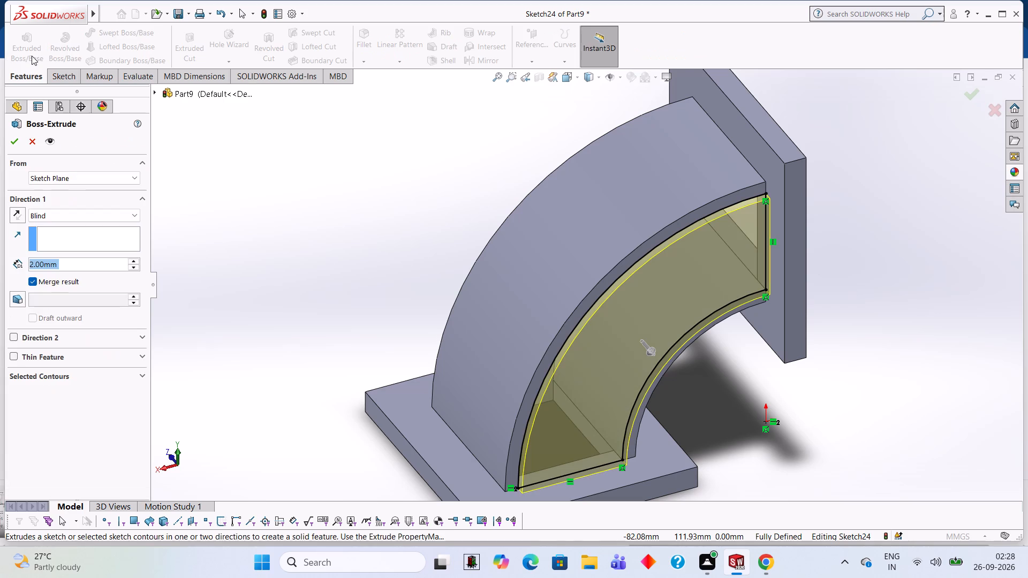
{"action": "left_click", "coordinate": [19, 218]}
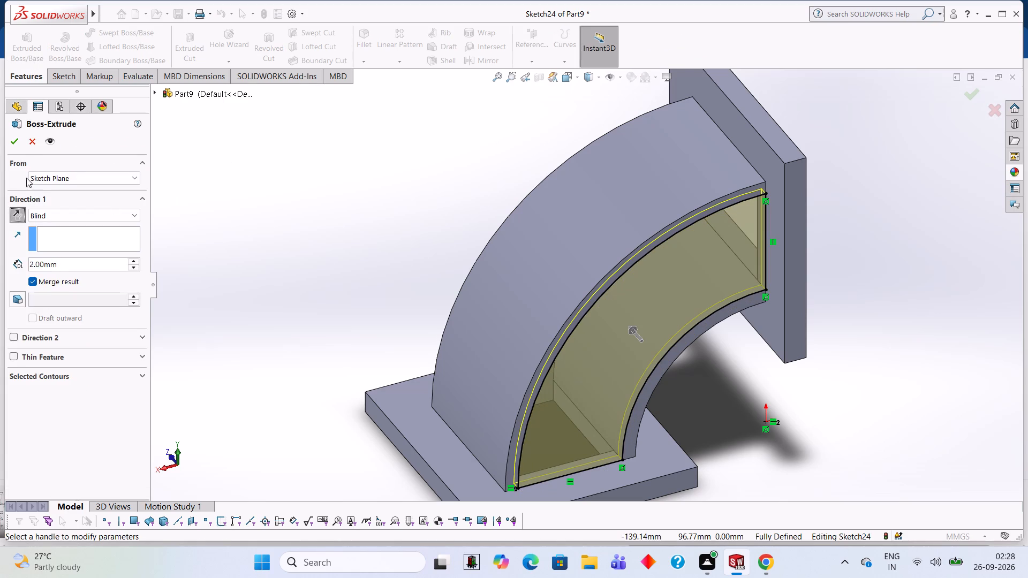
{"action": "left_click", "coordinate": [18, 141]}
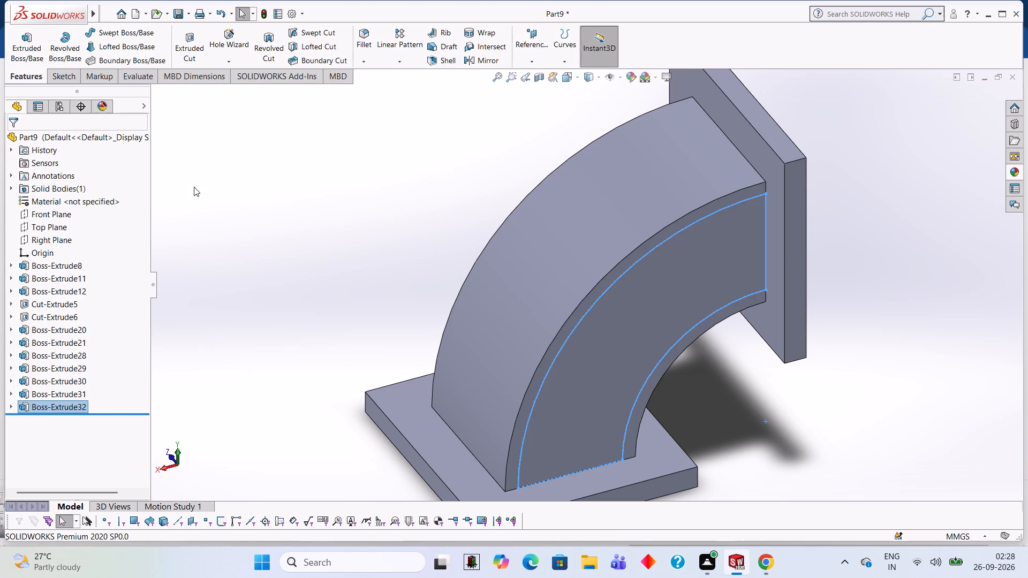
{"action": "left_click", "coordinate": [194, 187]}
Start a sketch on the outer face of the upright flange, viewed square-on.
{"action": "middle_click_drag", "start_coordinate": [845, 212], "coordinate": [815, 194]}
{"action": "scroll", "coordinate": [861, 180], "scroll_direction": "up", "scroll_amount": 1}
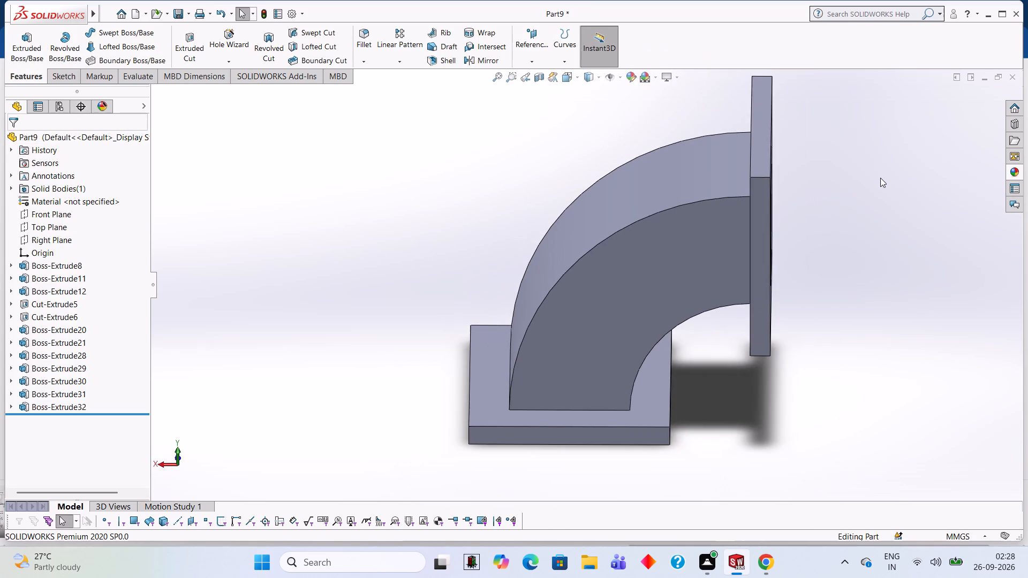
{"action": "middle_click_drag", "start_coordinate": [880, 178], "coordinate": [789, 117]}
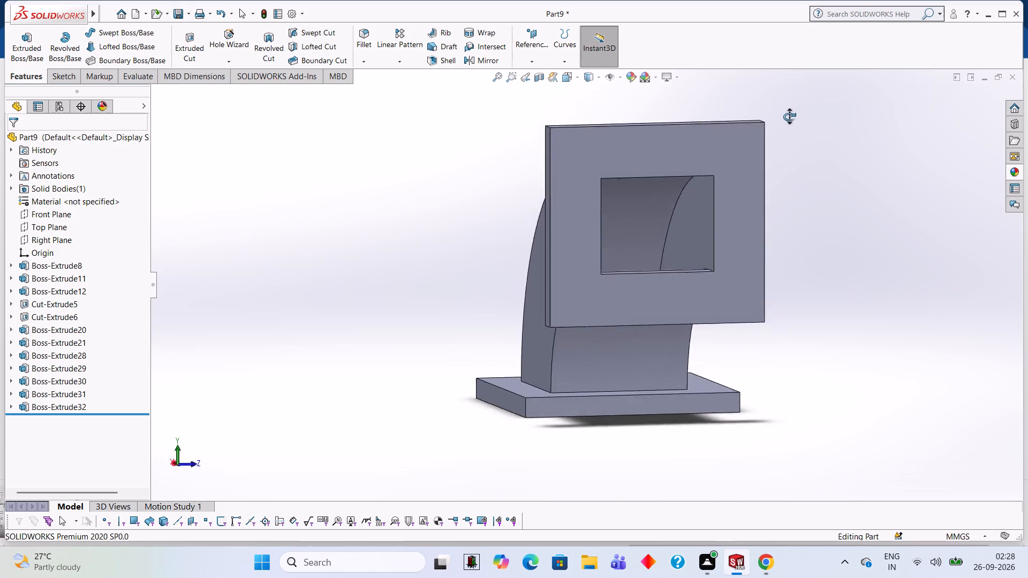
{"action": "middle_click_drag", "start_coordinate": [789, 117], "coordinate": [779, 138]}
{"action": "left_click", "coordinate": [683, 169]}
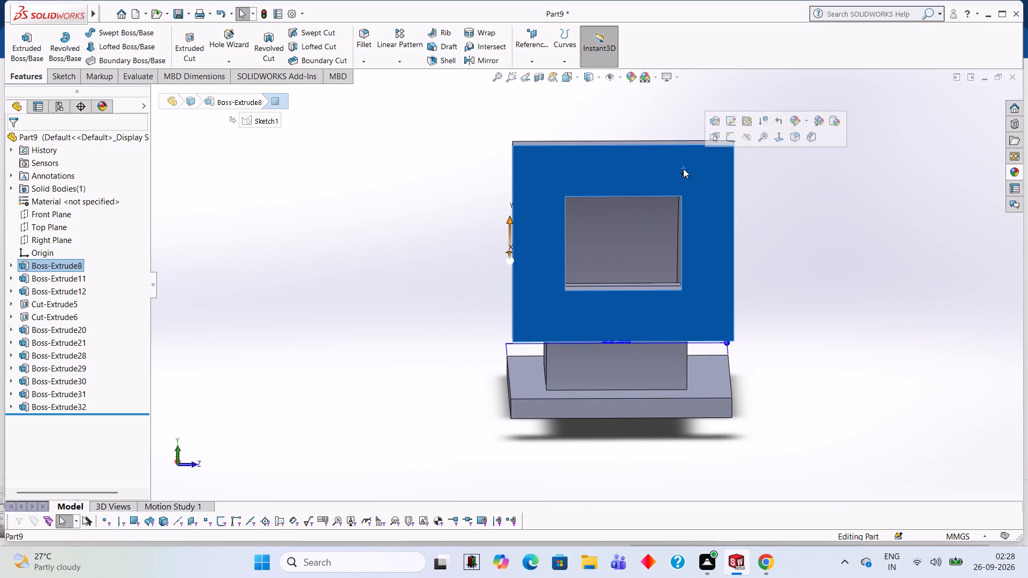
{"action": "left_click", "coordinate": [733, 141]}
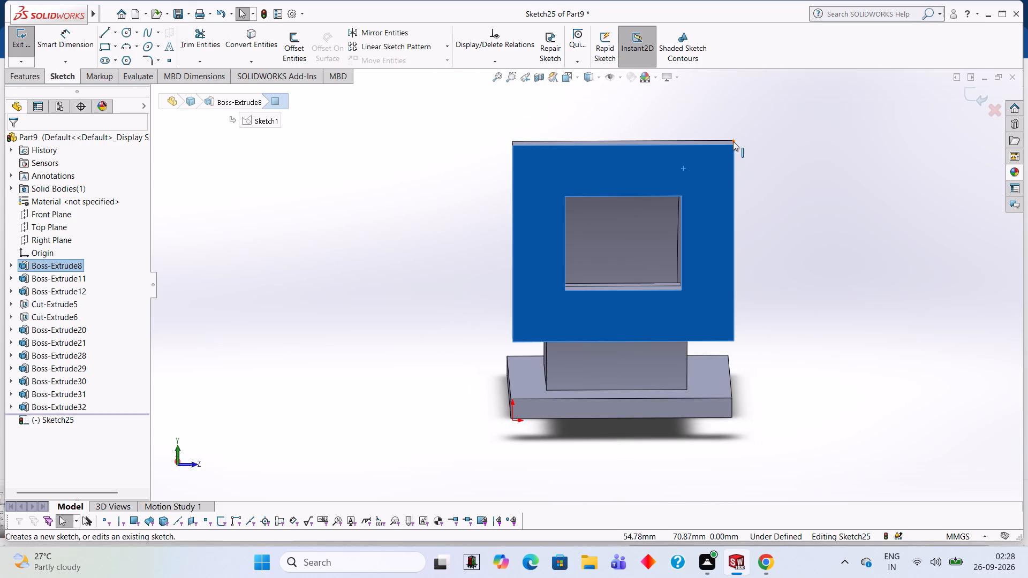
{"action": "key", "text": "ctrl+8"}
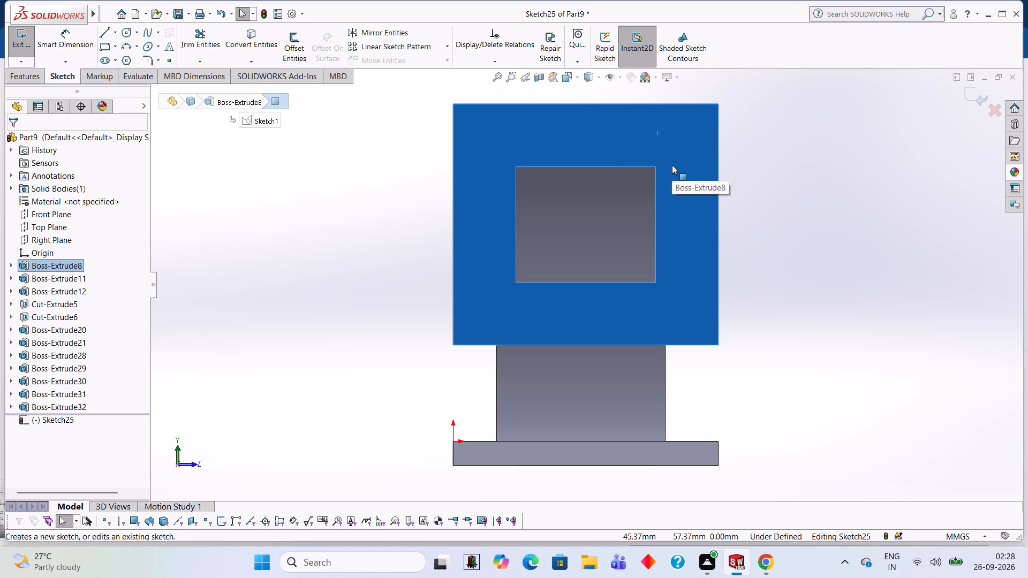
Draw four aligned circles of radius 3 mm near the flange face's corners, centres about 39 mm apart horizontally and 34 mm vertically.
{"action": "left_click", "coordinate": [127, 35]}
{"action": "left_click", "coordinate": [489, 141]}
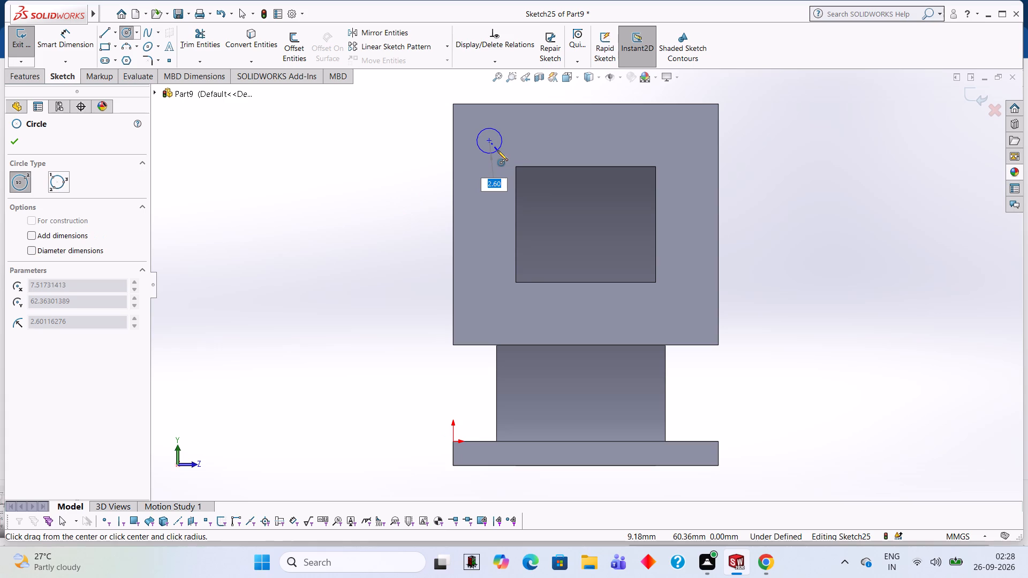
{"action": "key", "text": "3"}
{"action": "key", "text": "Return"}
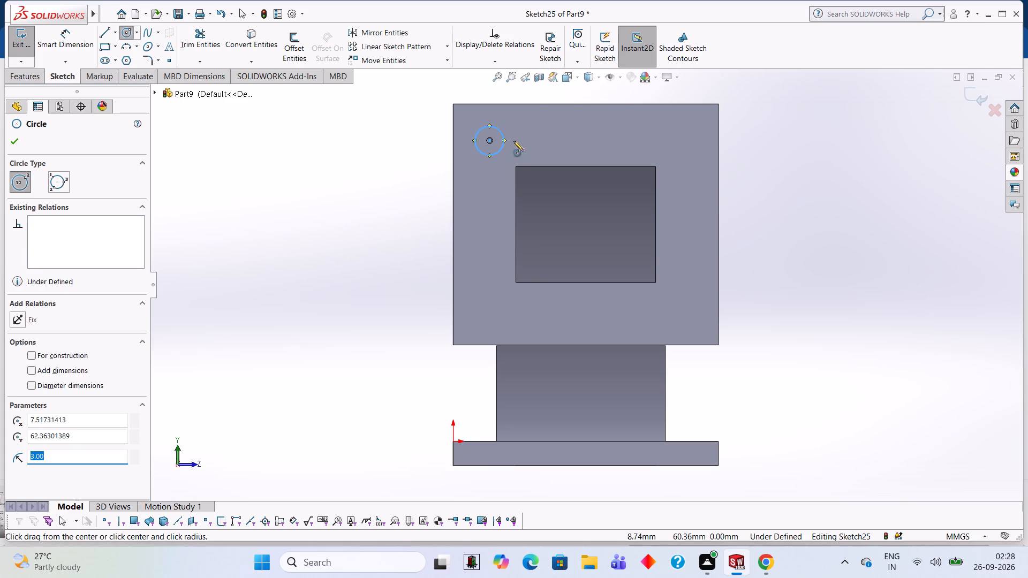
{"action": "left_click", "coordinate": [679, 143]}
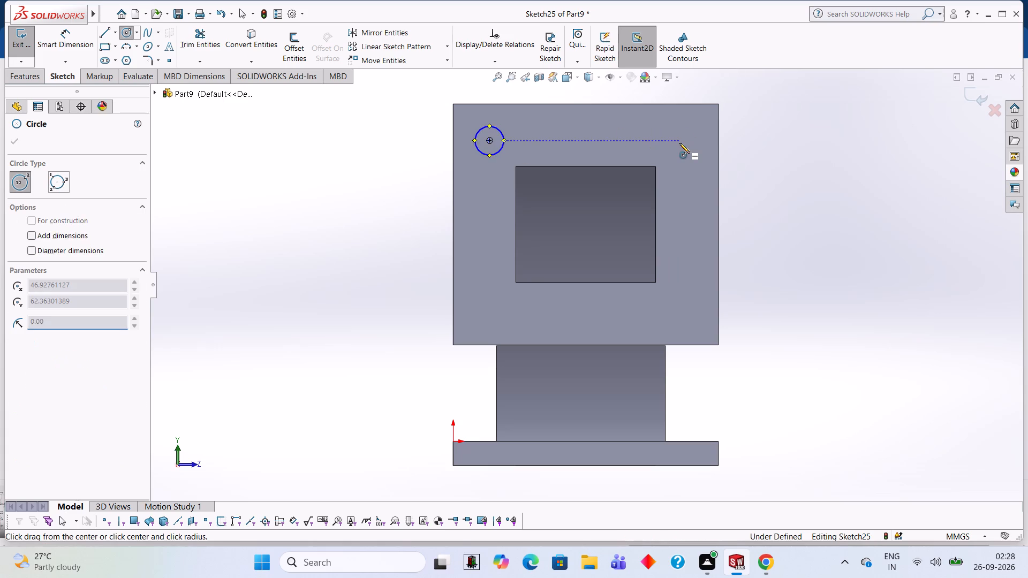
{"action": "key", "text": "3"}
{"action": "key", "text": "Return"}
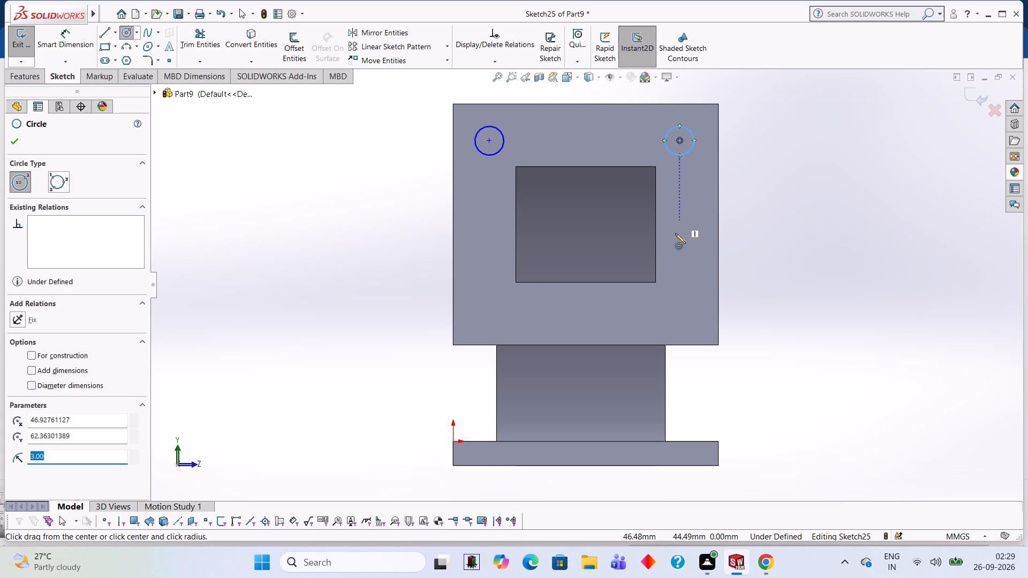
{"action": "left_click", "coordinate": [677, 307]}
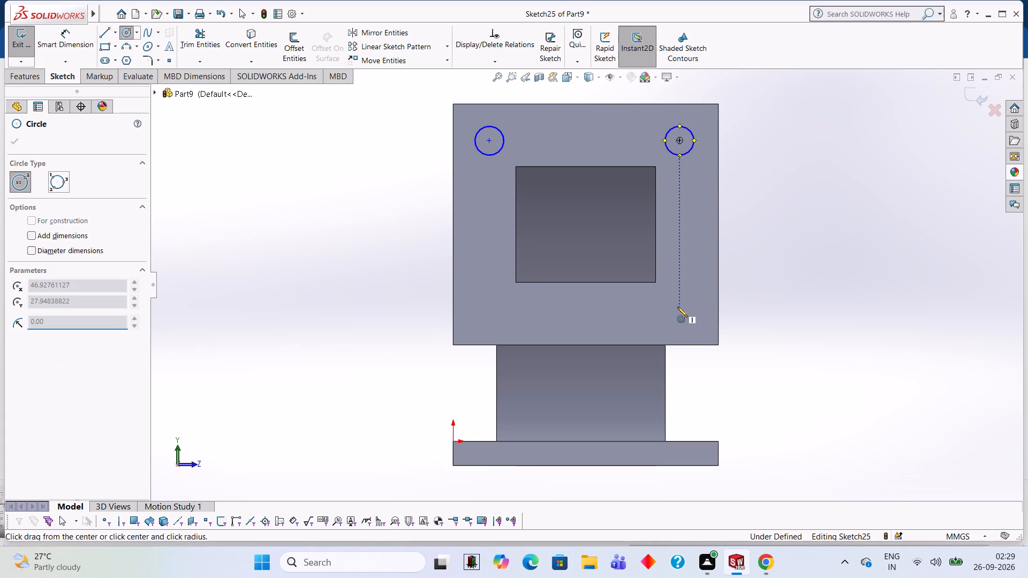
{"action": "key", "text": "3"}
{"action": "key", "text": "Return"}
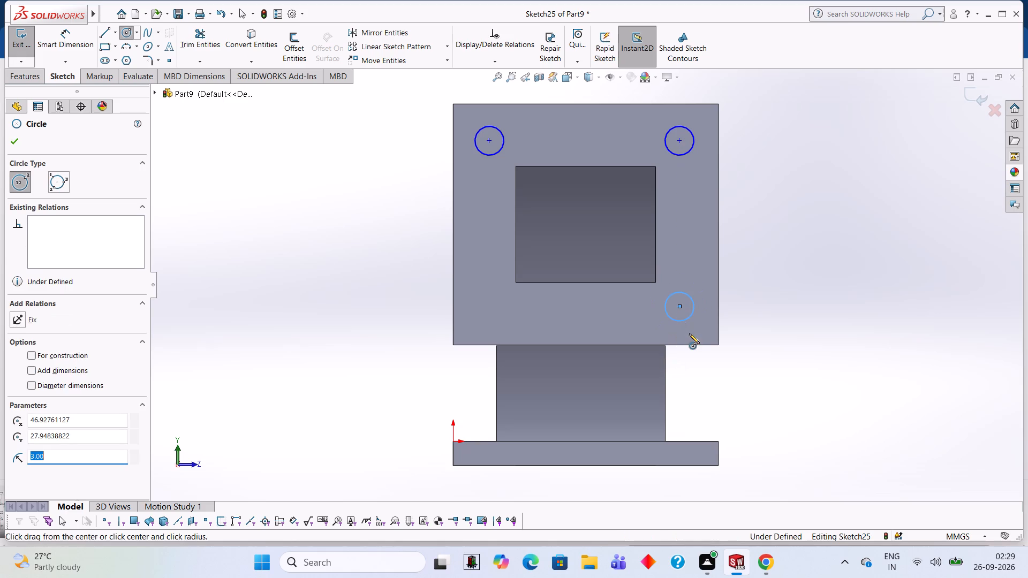
{"action": "left_click", "coordinate": [490, 308]}
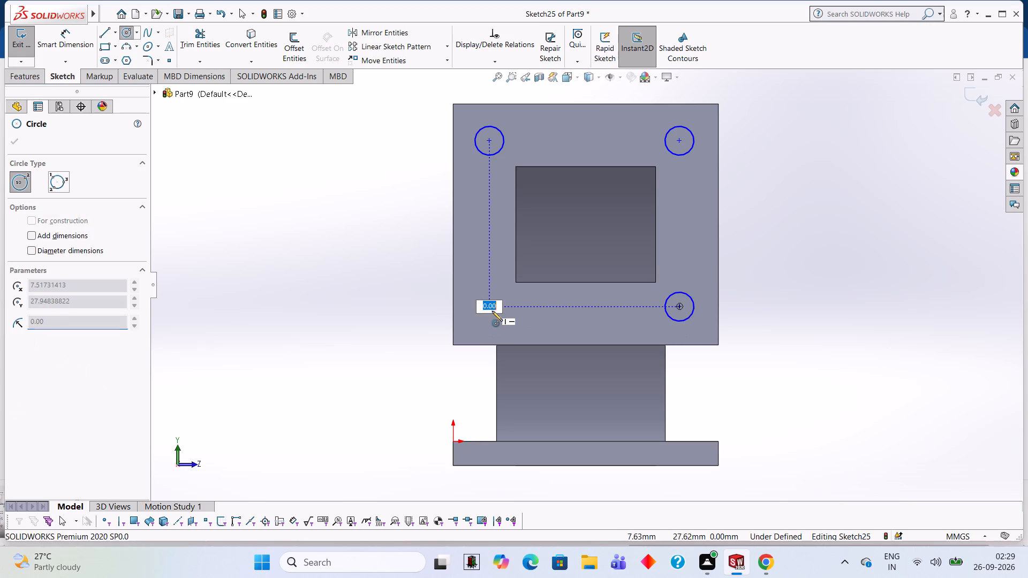
{"action": "key", "text": "3"}
{"action": "key", "text": "Return"}
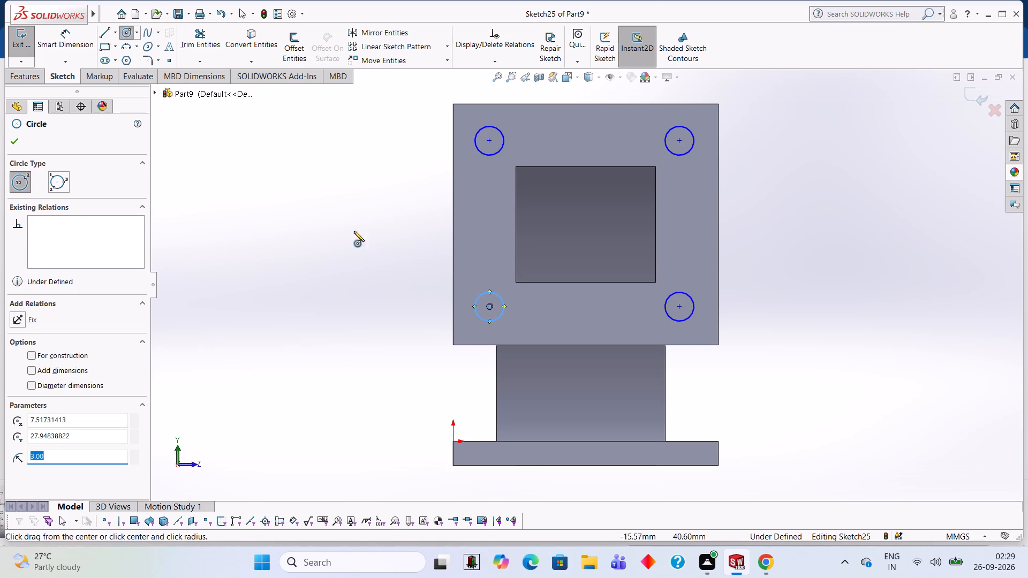
Dimension the upper-left circle's centre 6.5 mm from the flange's top edge and 6.5 mm from its left edge.
{"action": "left_click", "coordinate": [71, 44]}
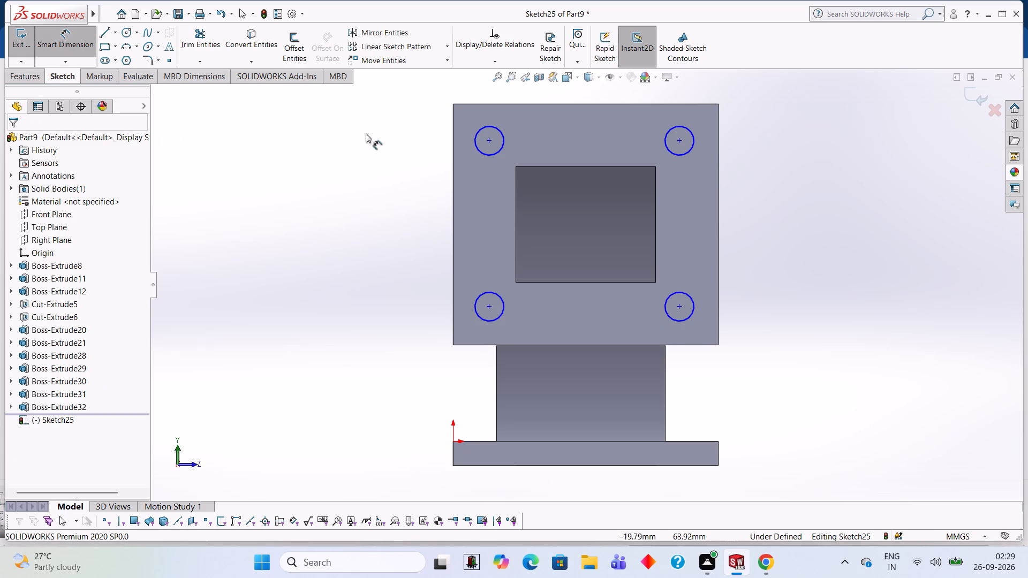
{"action": "left_click", "coordinate": [477, 105]}
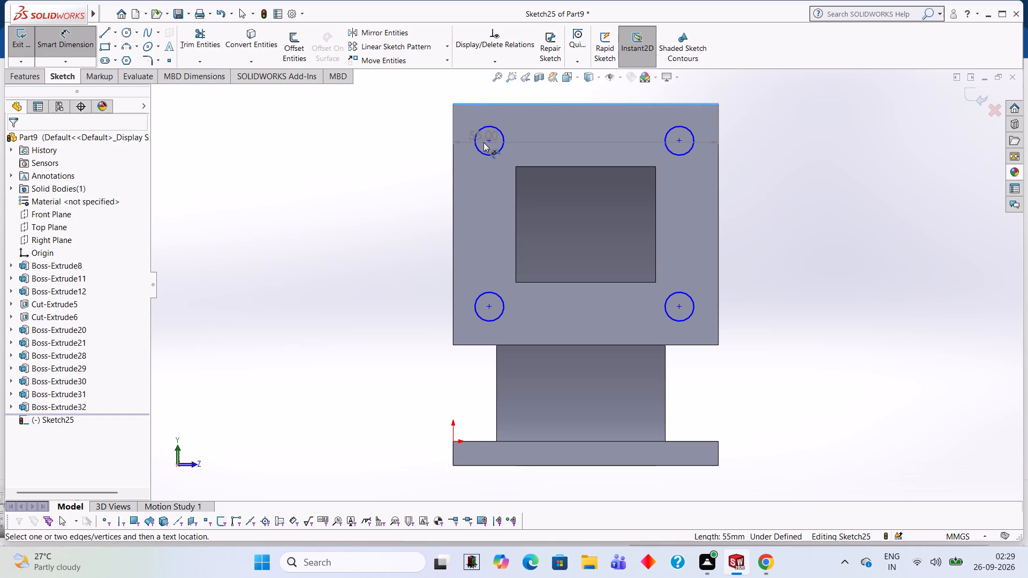
{"action": "left_click", "coordinate": [488, 139]}
{"action": "left_click", "coordinate": [407, 135]}
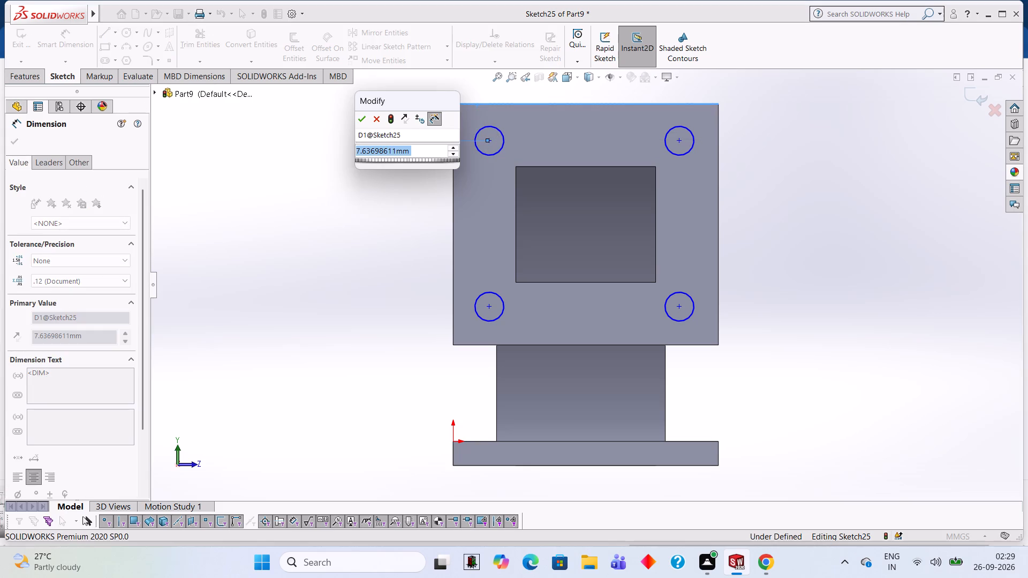
{"action": "type", "text": "6.5"}
{"action": "key", "text": "Return"}
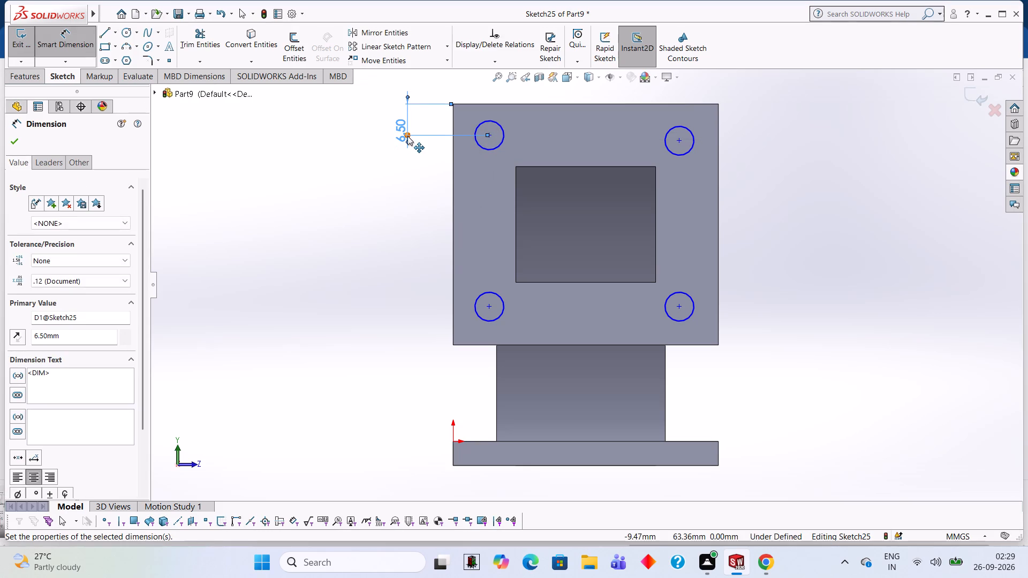
{"action": "left_click", "coordinate": [492, 135]}
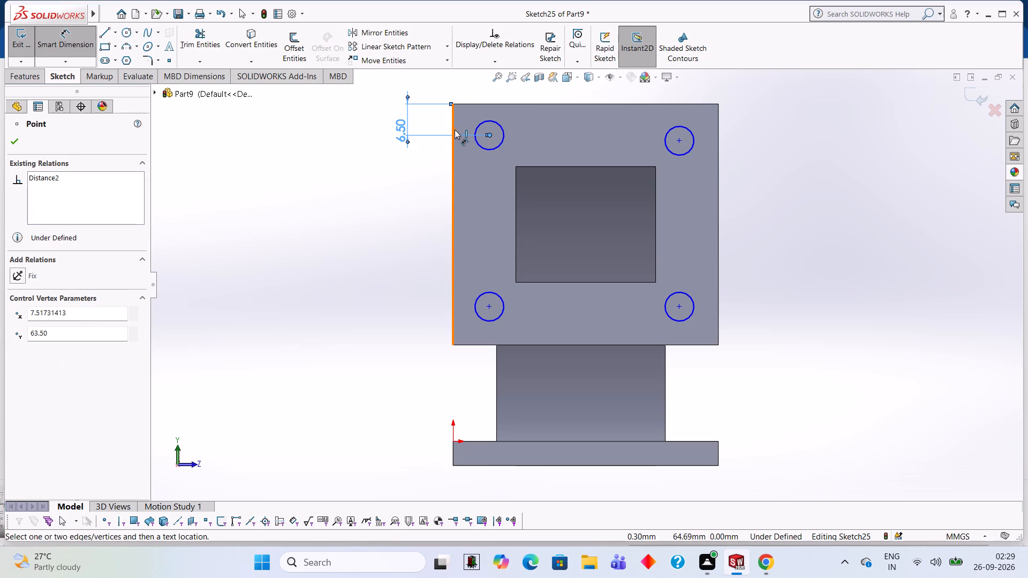
{"action": "left_click", "coordinate": [455, 130]}
{"action": "left_click", "coordinate": [473, 94]}
{"action": "type", "text": "6.5"}
{"action": "key", "text": "Return"}
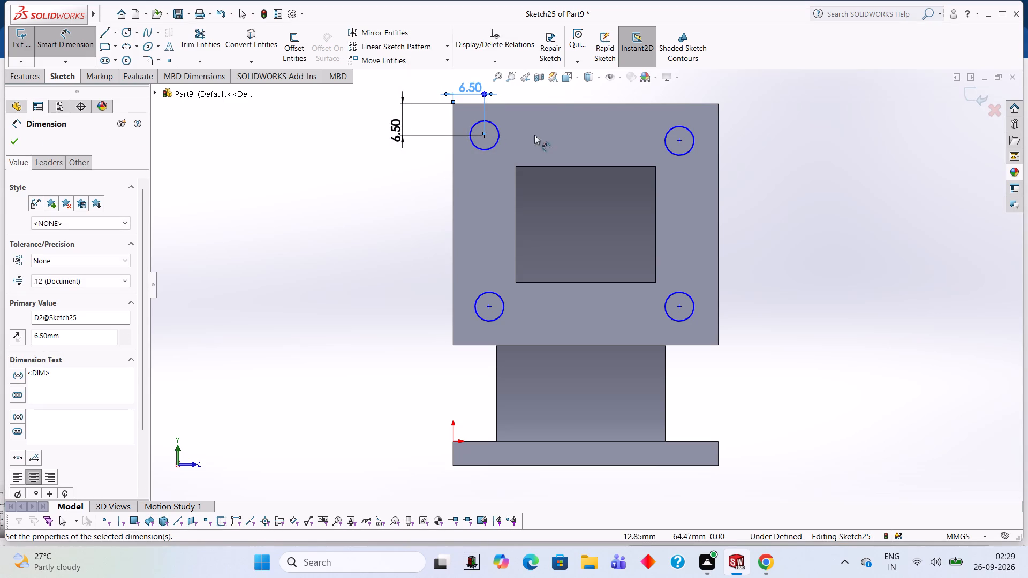
Dimension the upper-right circle's centre 6.5 mm from the flange's top edge and 6.5 mm from its right edge.
{"action": "left_click", "coordinate": [672, 103]}
{"action": "left_click", "coordinate": [678, 139]}
{"action": "left_click", "coordinate": [780, 120]}
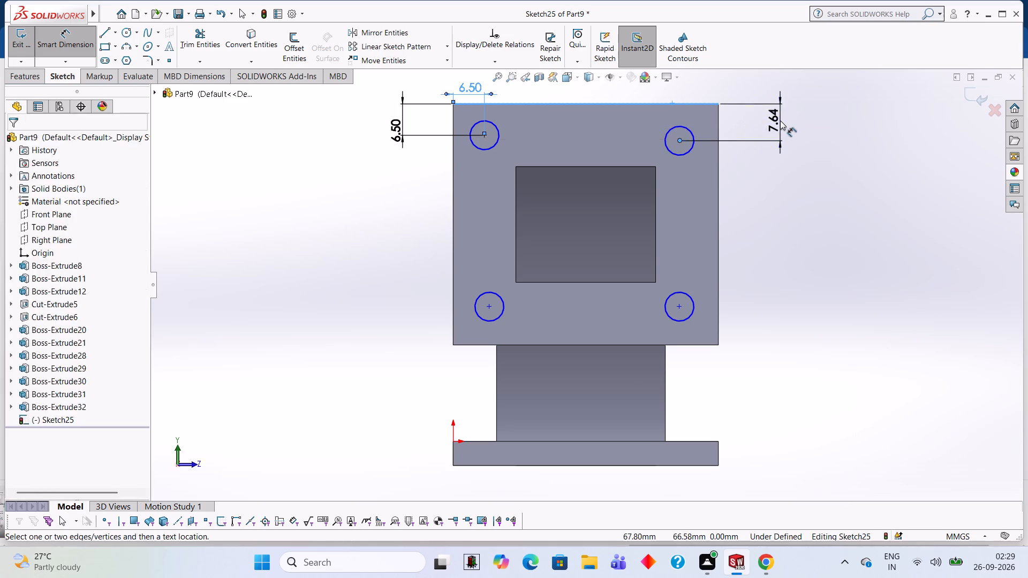
{"action": "type", "text": "6.5"}
{"action": "key", "text": "Return"}
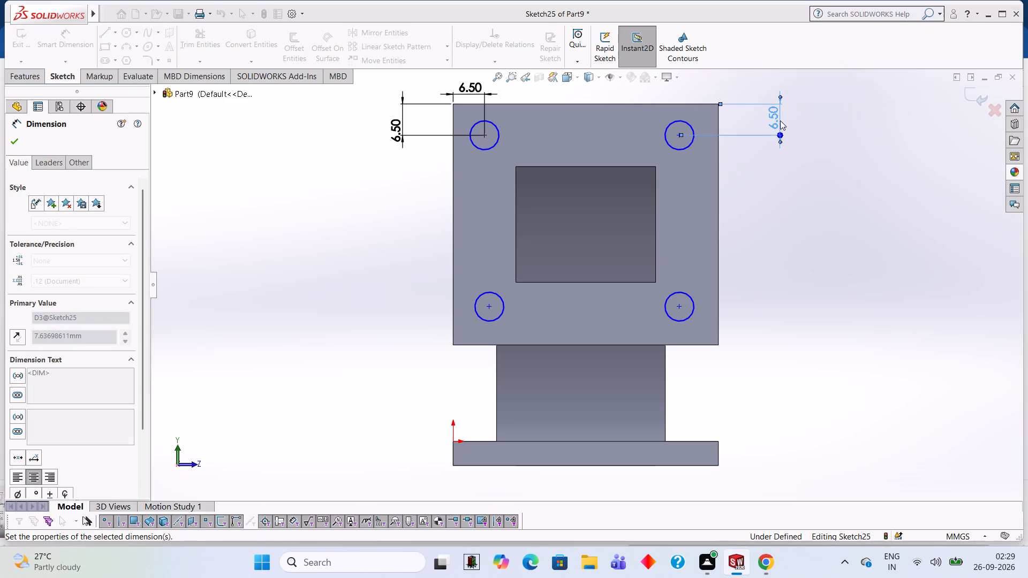
{"action": "left_click", "coordinate": [678, 134]}
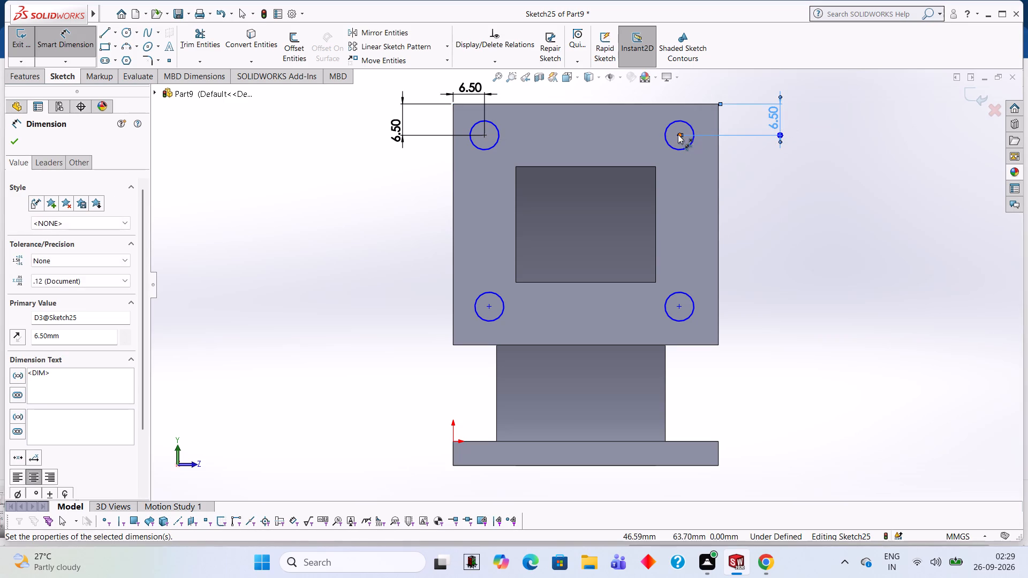
{"action": "left_click", "coordinate": [717, 141]}
{"action": "left_click", "coordinate": [702, 99]}
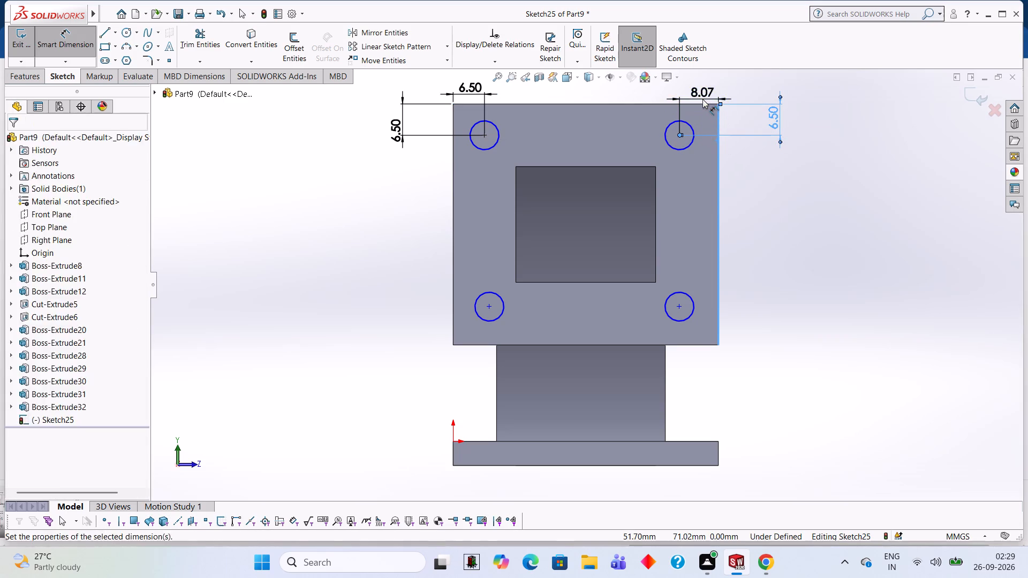
{"action": "type", "text": "6.5"}
{"action": "key", "text": "Return"}
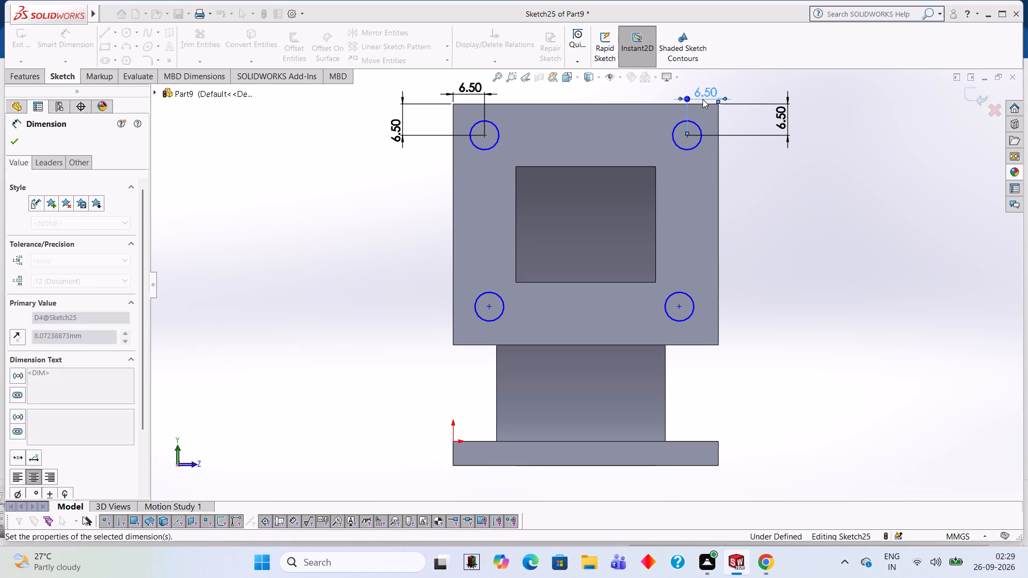
Dimension the lower-right circle's centre 6.5 mm from the flange's right edge and 6.5 mm from its bottom edge.
{"action": "left_click", "coordinate": [680, 307]}
{"action": "left_click", "coordinate": [719, 320]}
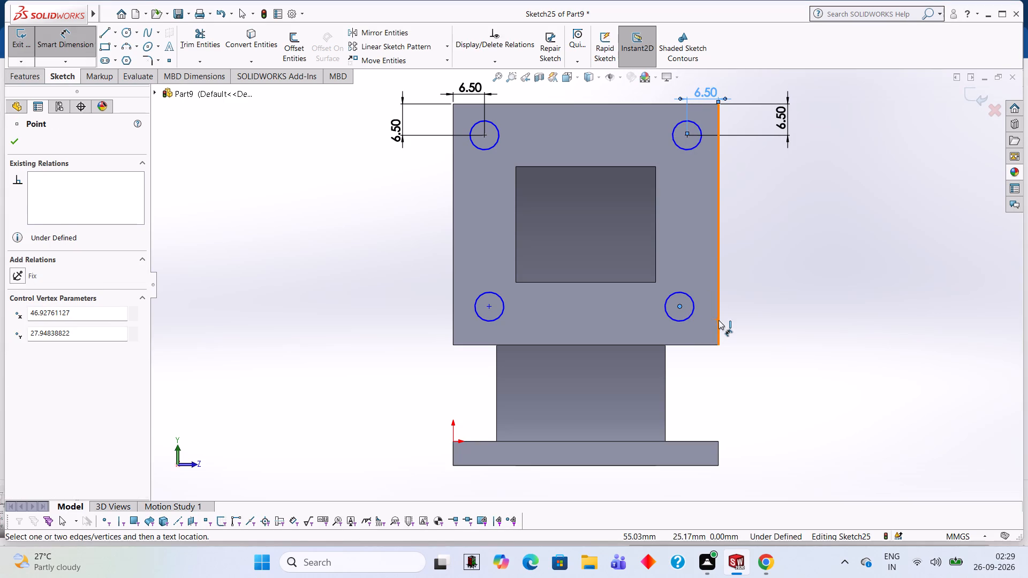
{"action": "left_click", "coordinate": [686, 391]}
{"action": "type", "text": "6.5"}
{"action": "key", "text": "Return"}
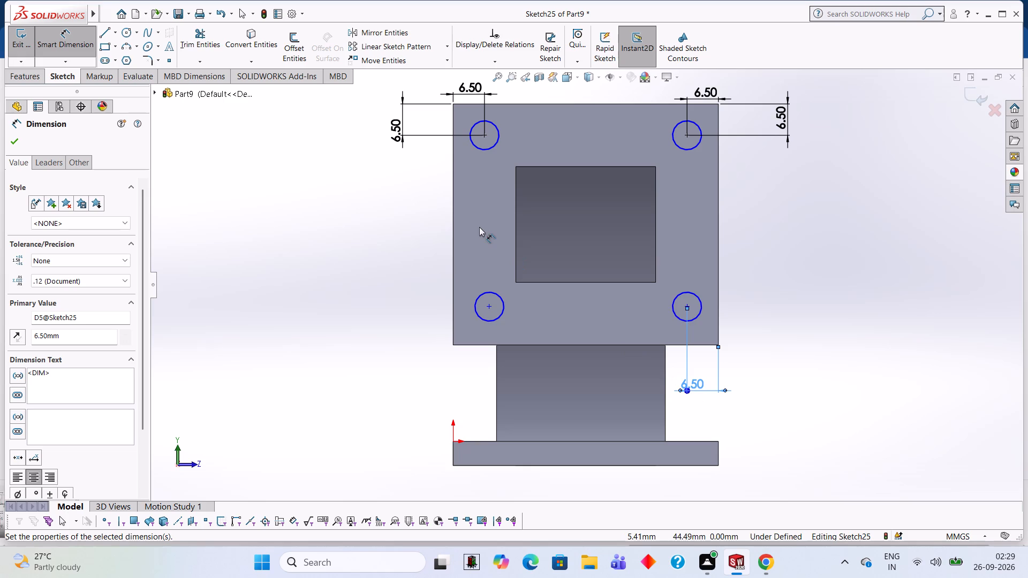
{"action": "left_click", "coordinate": [686, 306]}
{"action": "left_click", "coordinate": [694, 344]}
{"action": "left_click", "coordinate": [787, 329]}
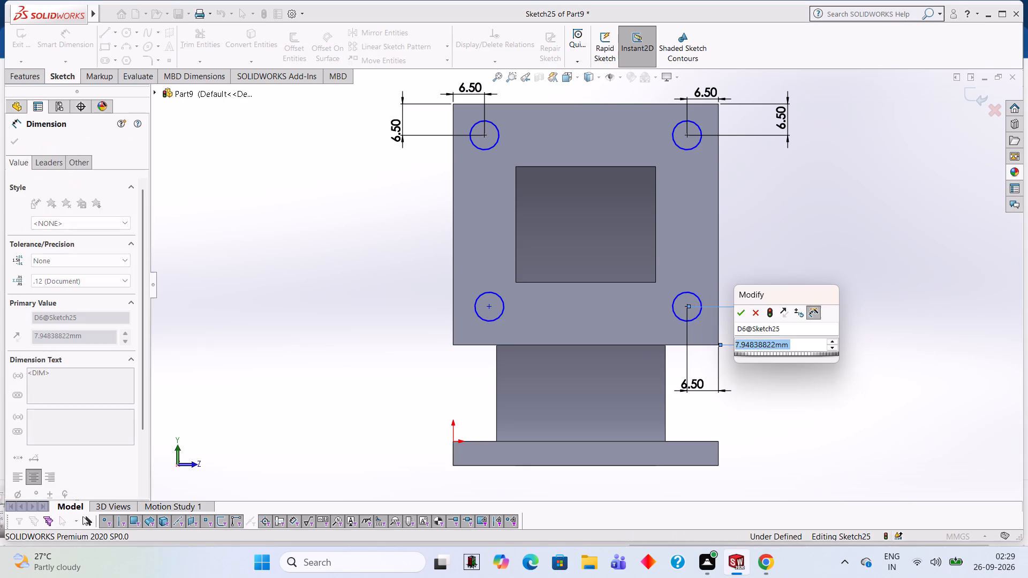
{"action": "type", "text": "6.5"}
{"action": "key", "text": "Return"}
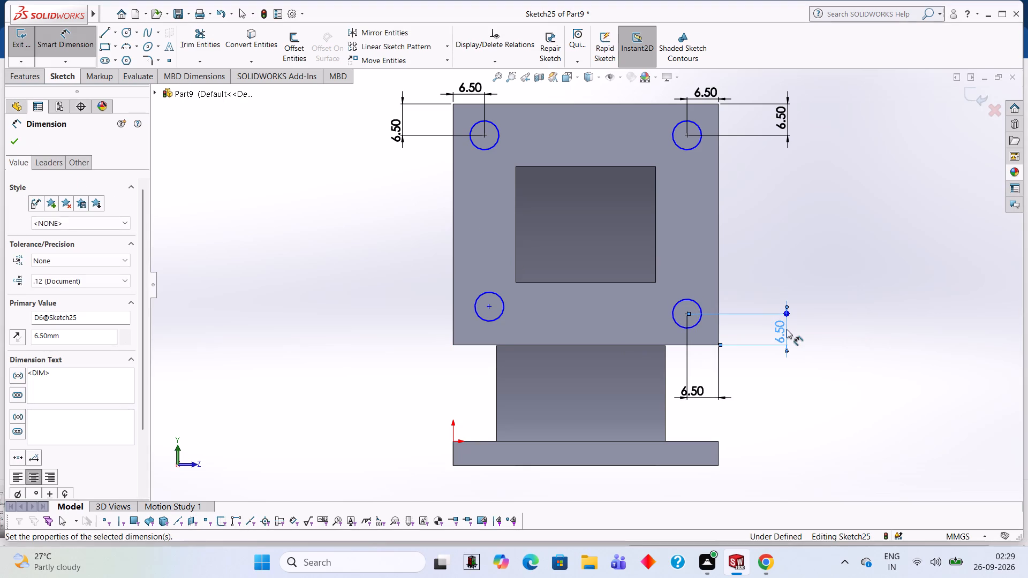
Dimension the lower-left circle's centre 6.5 mm from the flange's bottom edge and 6.5 mm from its left edge.
{"action": "left_click", "coordinate": [491, 306]}
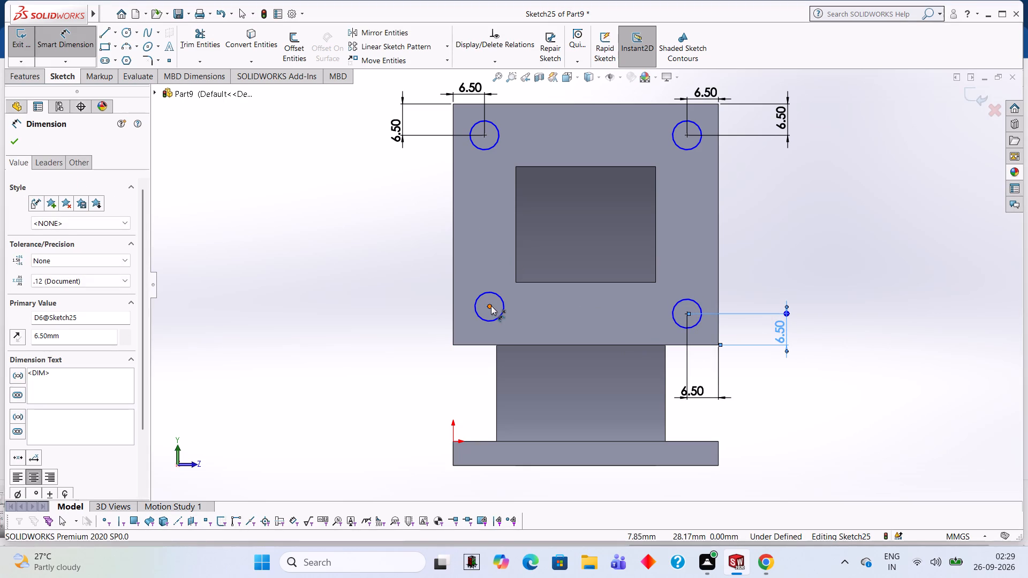
{"action": "left_click", "coordinate": [497, 344]}
{"action": "left_click", "coordinate": [382, 338]}
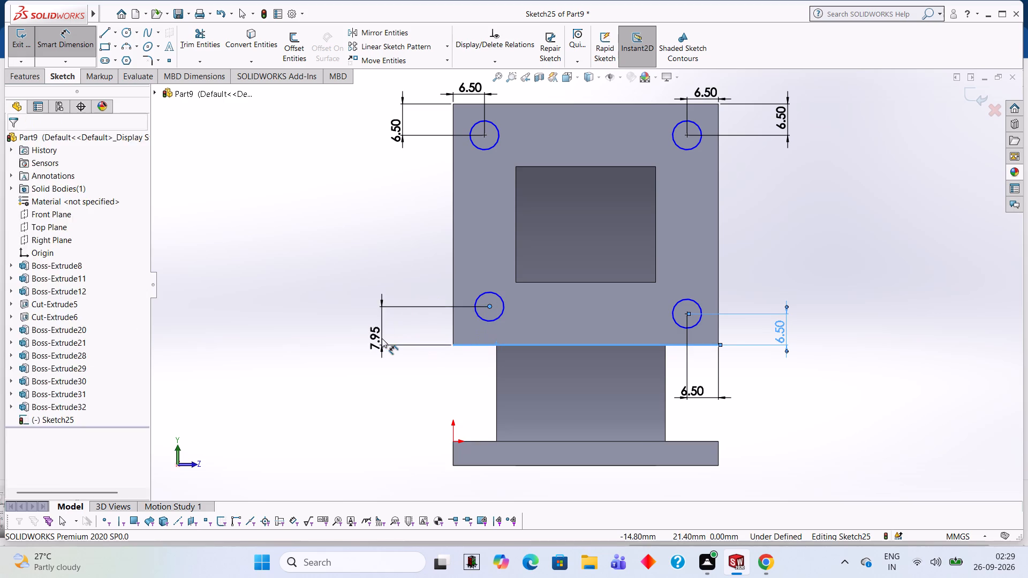
{"action": "type", "text": "6.5"}
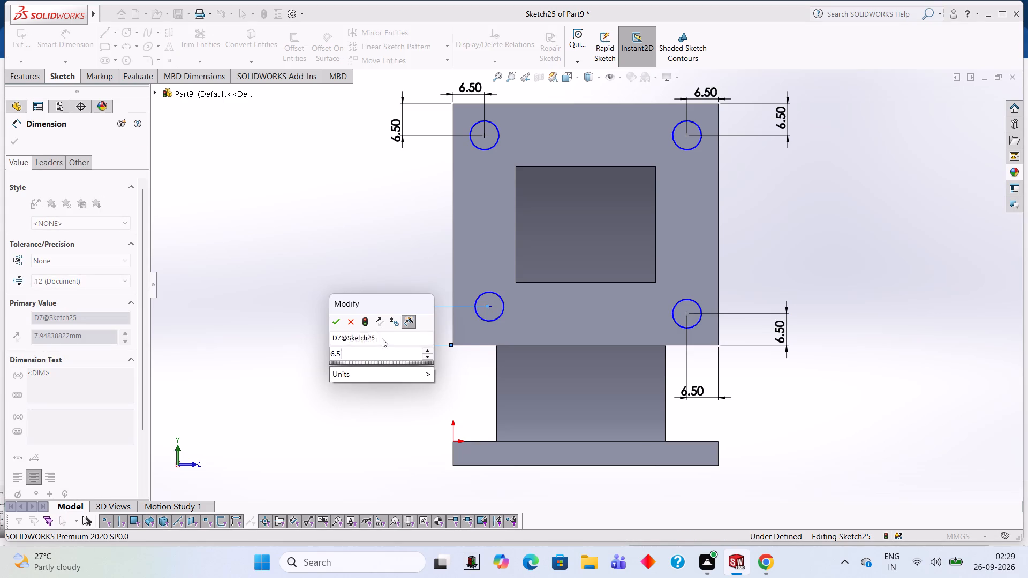
{"action": "key", "text": "Return"}
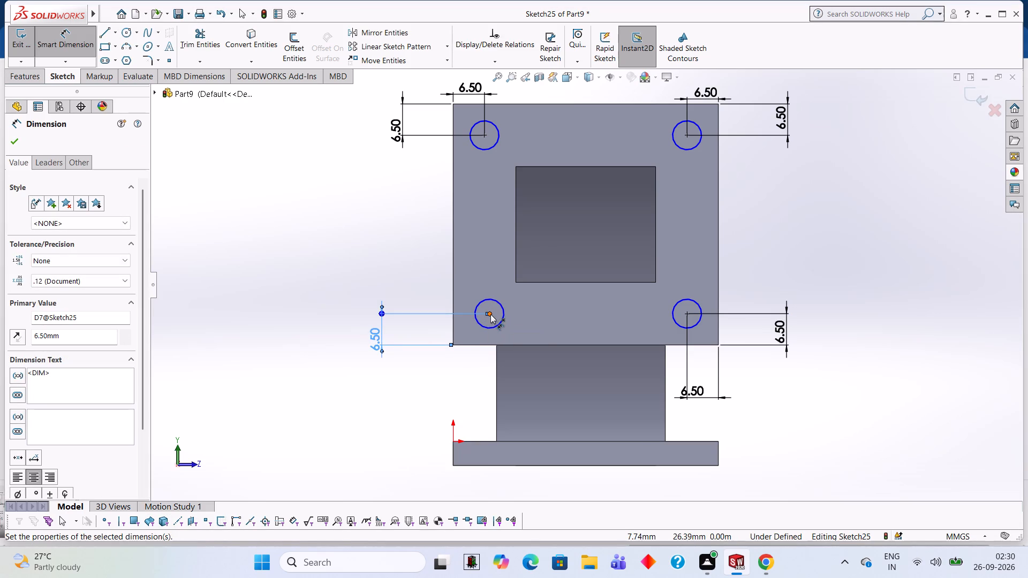
{"action": "left_click", "coordinate": [490, 314]}
{"action": "left_click", "coordinate": [454, 314]}
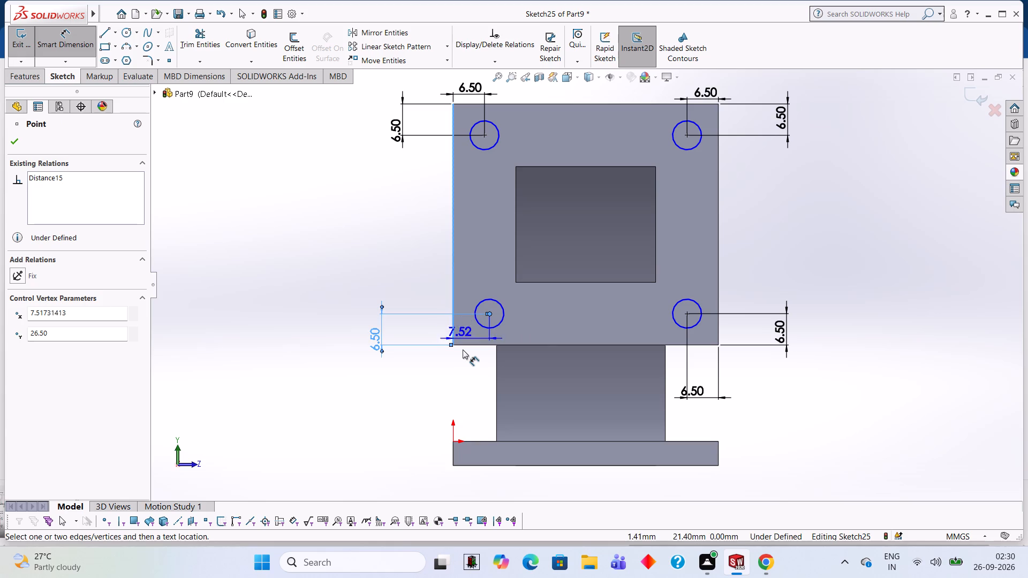
{"action": "left_click", "coordinate": [464, 359]}
{"action": "type", "text": "6.5"}
{"action": "key", "text": "Return"}
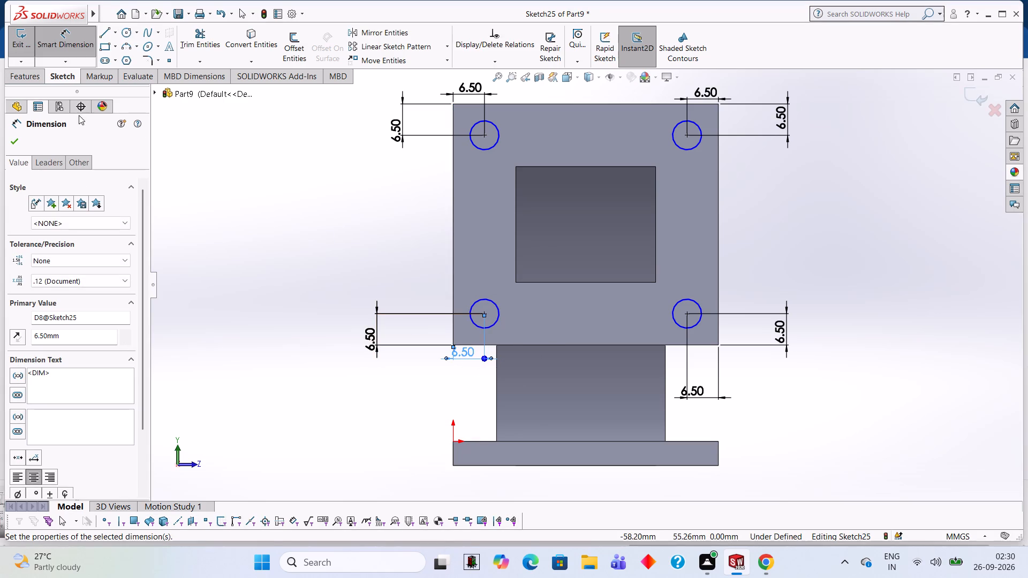
{"action": "left_click", "coordinate": [9, 147]}
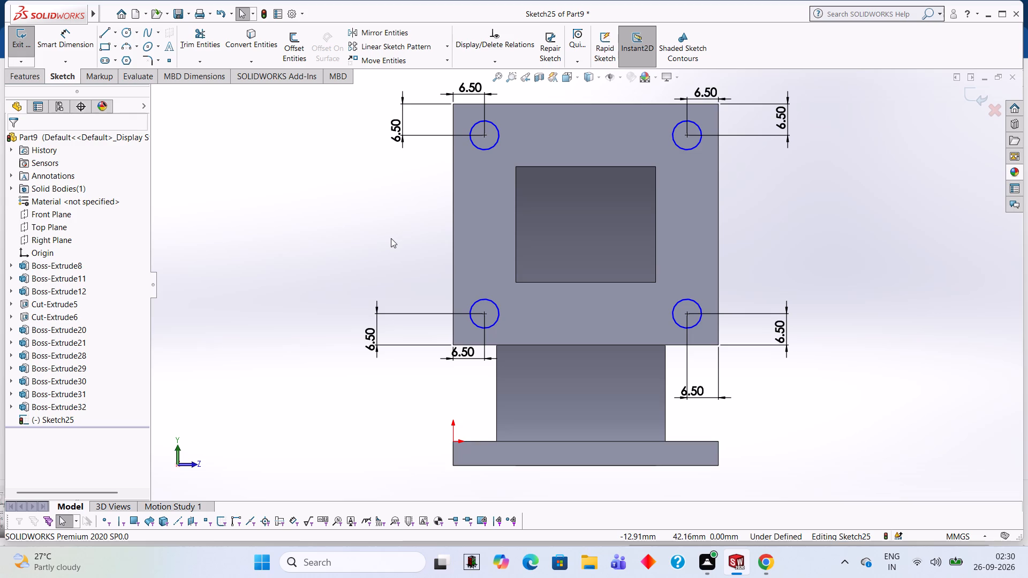
Cut-extrude the four corner circles through the upright flange with a blind depth of 5 mm.
{"action": "left_click", "coordinate": [29, 76]}
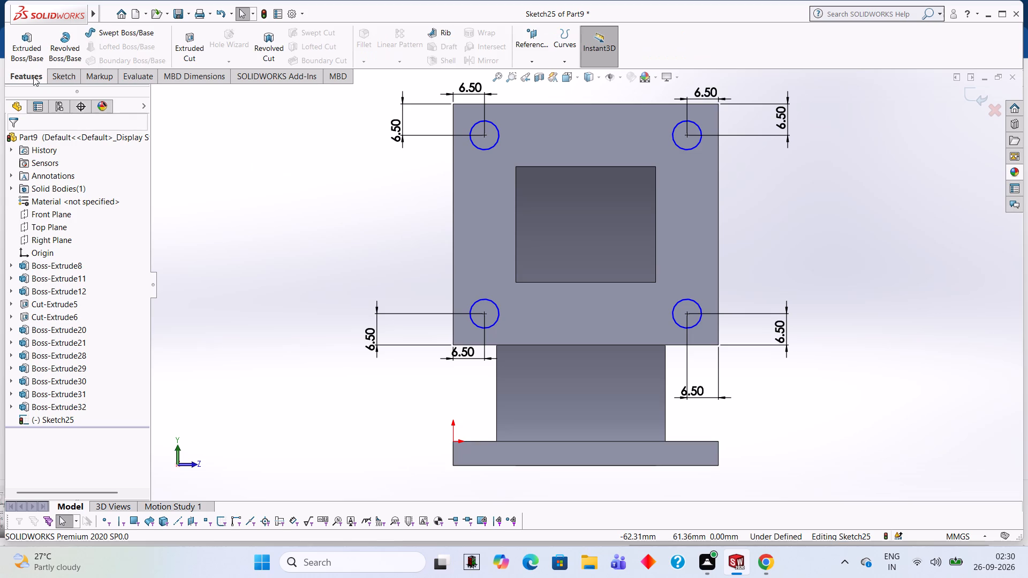
{"action": "left_click", "coordinate": [195, 49]}
{"action": "middle_click_drag", "start_coordinate": [267, 154], "coordinate": [358, 202]}
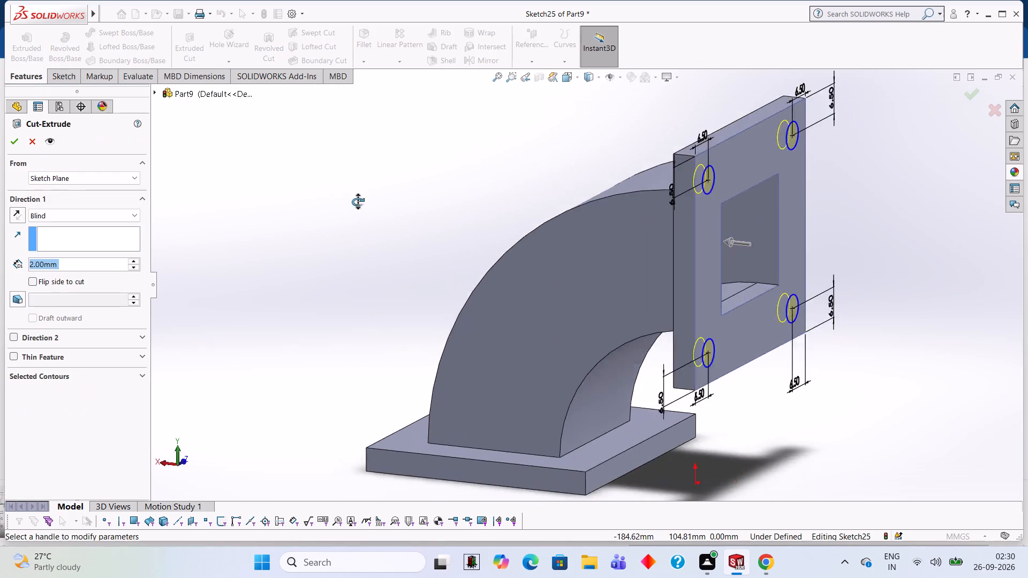
{"action": "middle_click_drag", "start_coordinate": [358, 202], "coordinate": [459, 173]}
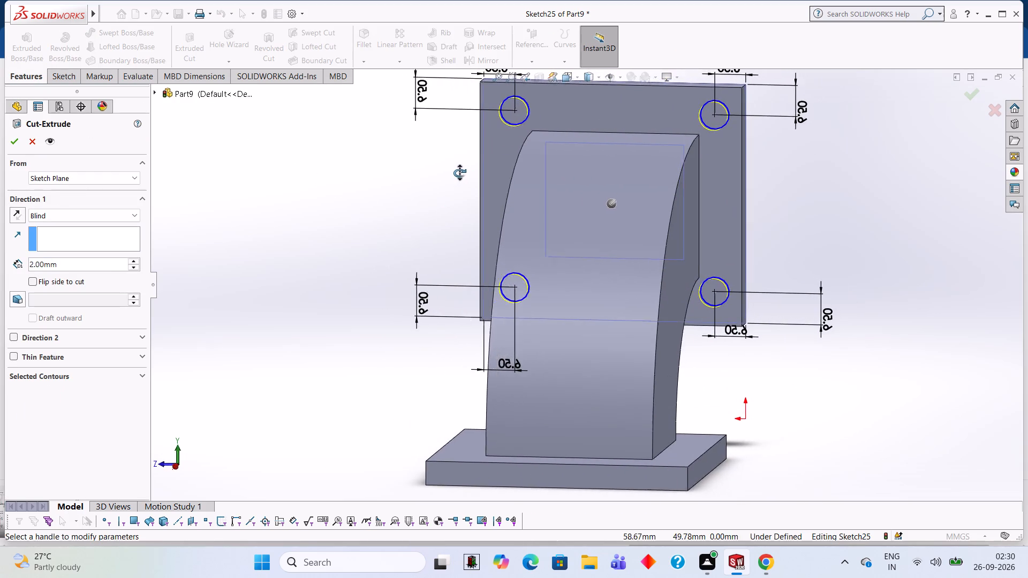
{"action": "middle_click_drag", "start_coordinate": [459, 173], "coordinate": [457, 171]}
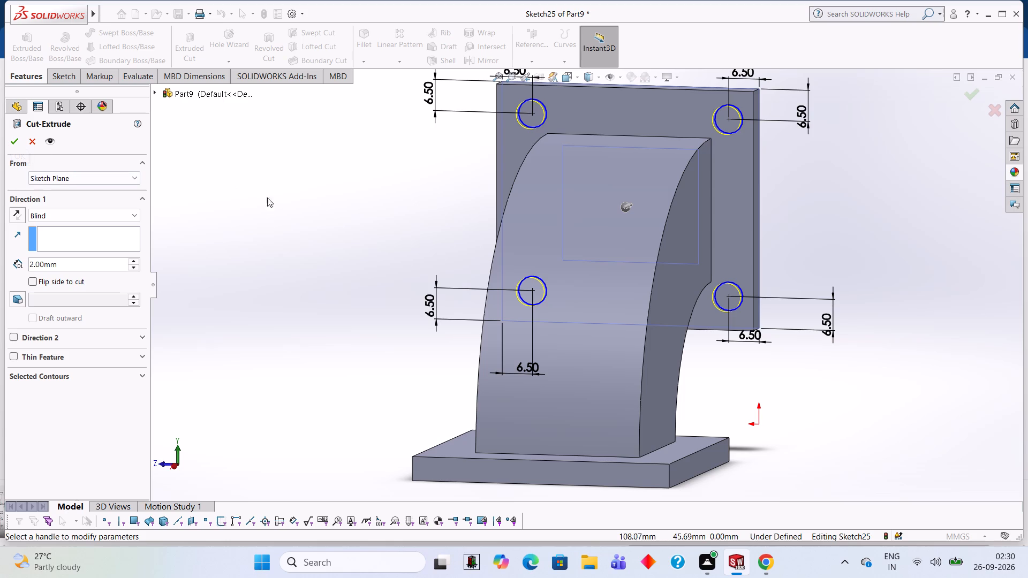
{"action": "middle_click_drag", "start_coordinate": [262, 194], "coordinate": [371, 247]}
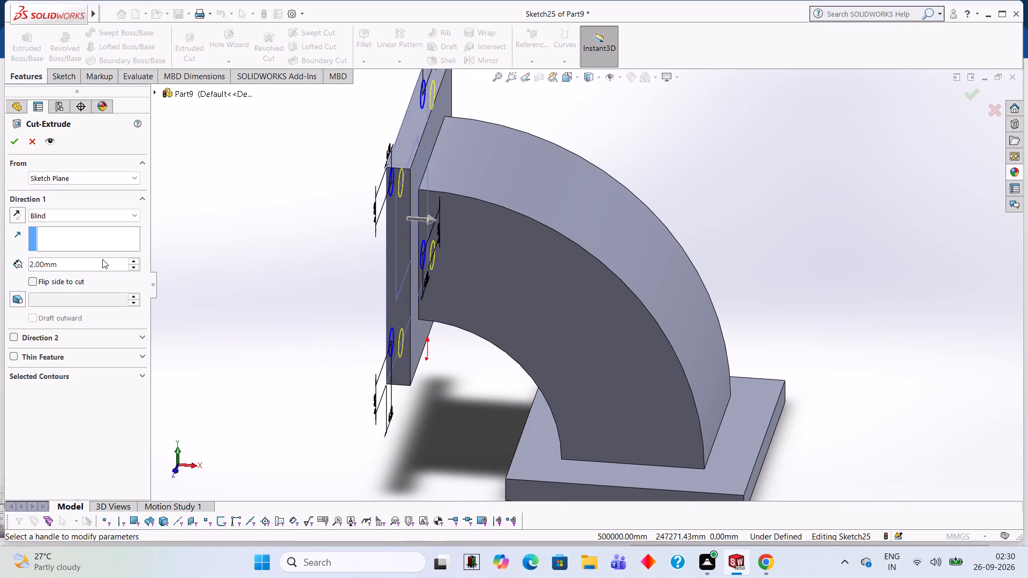
{"action": "left_click", "coordinate": [102, 259]}
{"action": "key", "text": "5"}
{"action": "key", "text": "Return"}
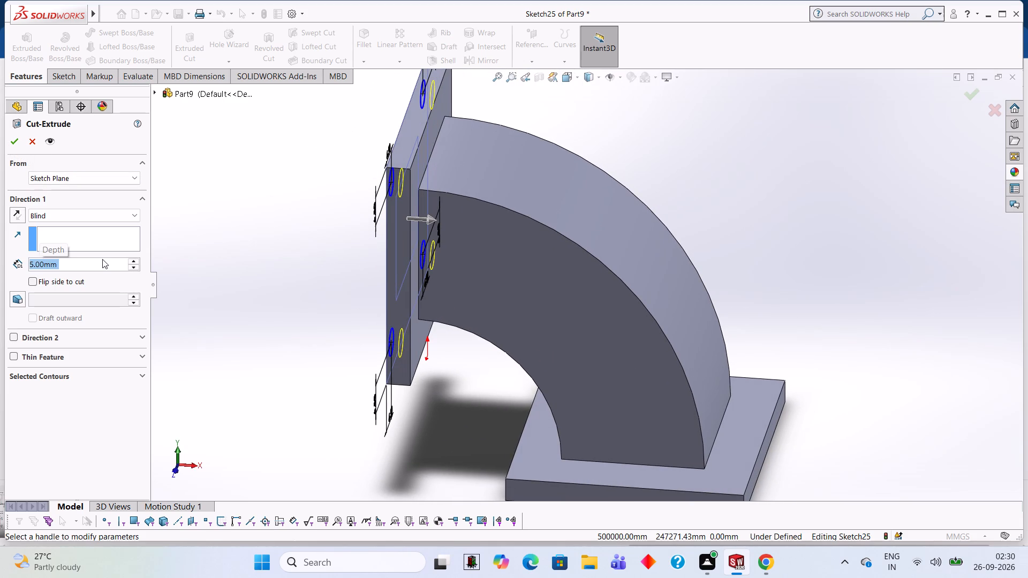
{"action": "middle_click_drag", "start_coordinate": [221, 268], "coordinate": [231, 249]}
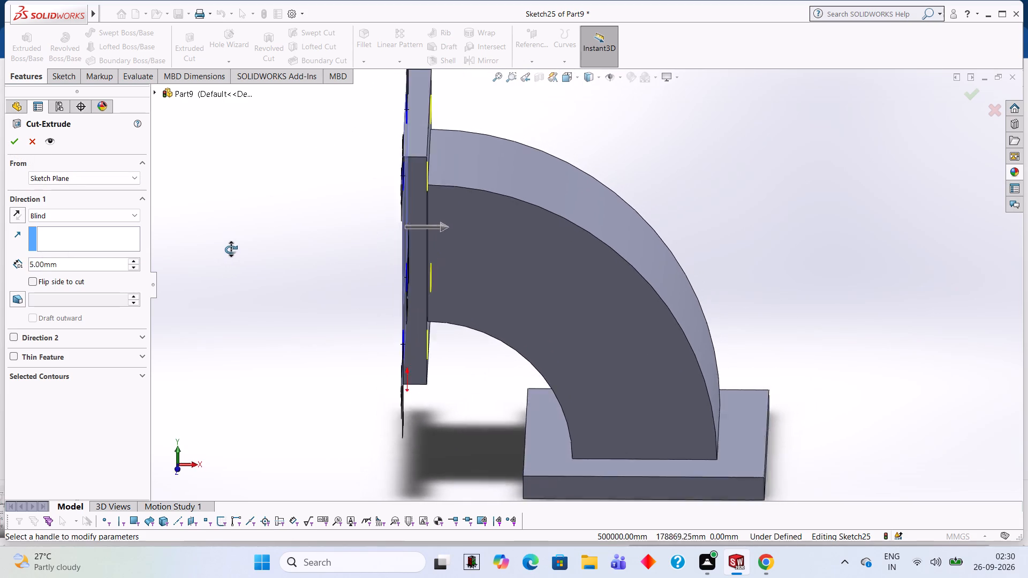
{"action": "middle_click_drag", "start_coordinate": [231, 249], "coordinate": [232, 208]}
{"action": "left_click", "coordinate": [16, 141]}
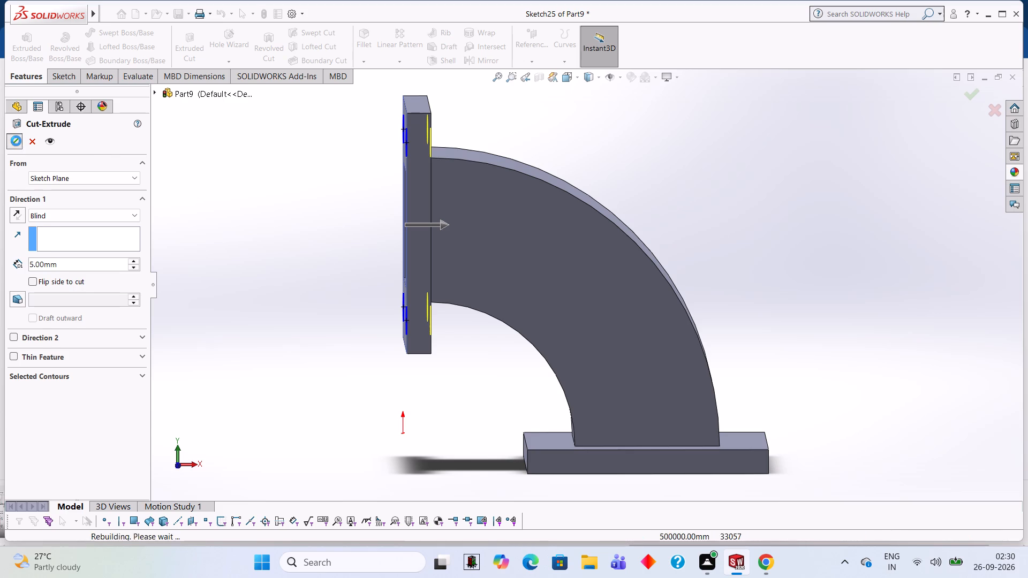
{"action": "left_click", "coordinate": [183, 192]}
Start a sketch on the underside of the horizontal base flange, viewed square-on.
{"action": "middle_click_drag", "start_coordinate": [183, 192], "coordinate": [253, 229]}
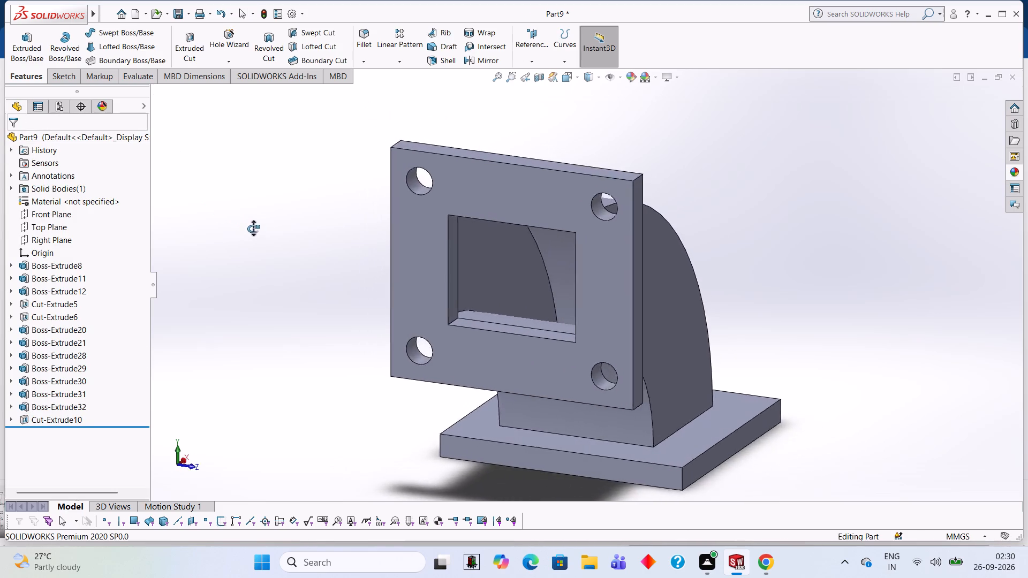
{"action": "middle_click_drag", "start_coordinate": [253, 229], "coordinate": [203, 201]}
{"action": "middle_click_drag", "start_coordinate": [755, 204], "coordinate": [716, 184]}
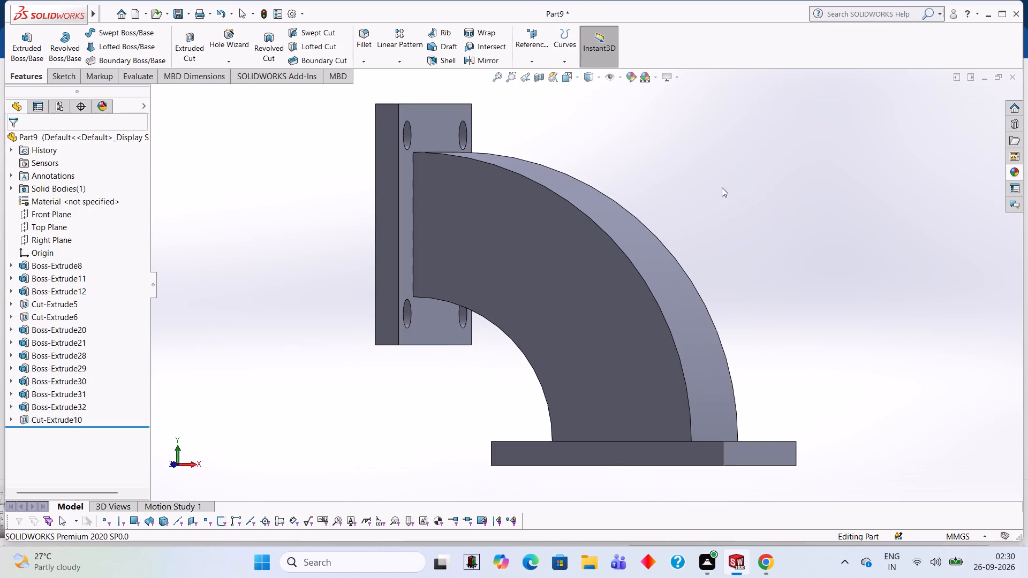
{"action": "scroll", "coordinate": [736, 196], "scroll_direction": "up", "scroll_amount": 1}
{"action": "middle_click_drag", "start_coordinate": [734, 197], "coordinate": [682, 165]}
{"action": "middle_click_drag", "start_coordinate": [767, 253], "coordinate": [753, 208]}
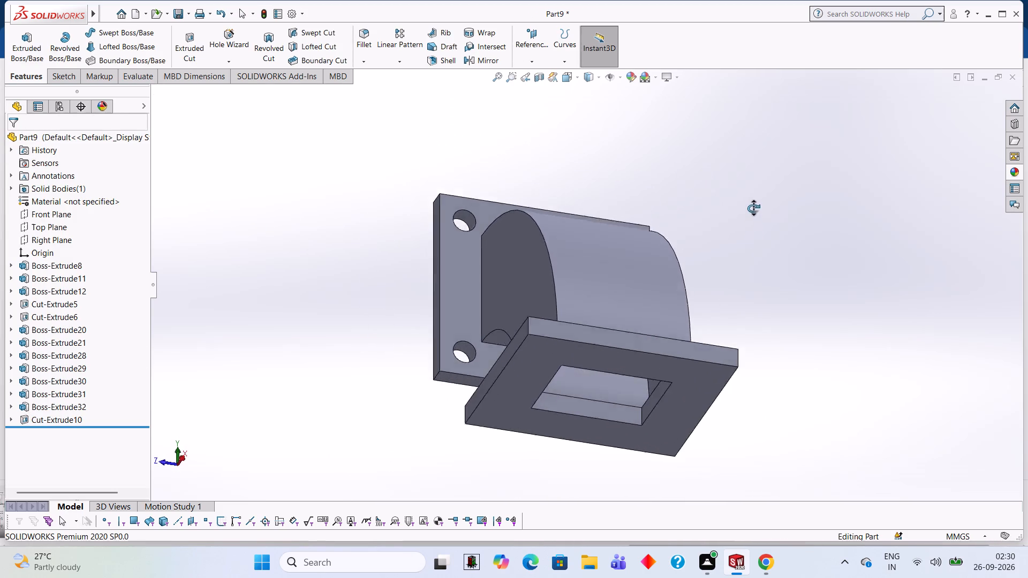
{"action": "middle_click_drag", "start_coordinate": [753, 208], "coordinate": [731, 159]}
{"action": "left_click", "coordinate": [664, 300]}
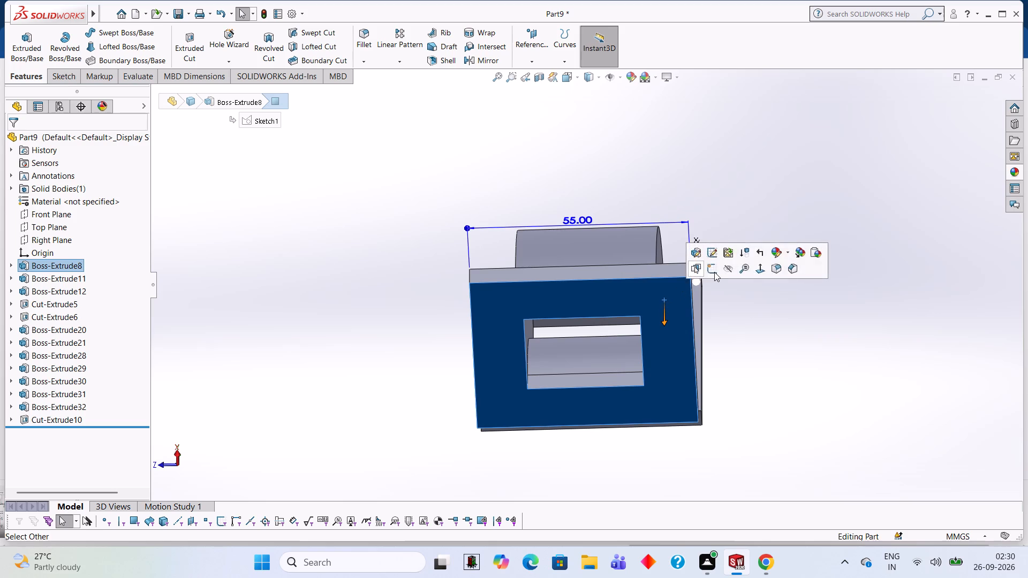
{"action": "left_click", "coordinate": [714, 272]}
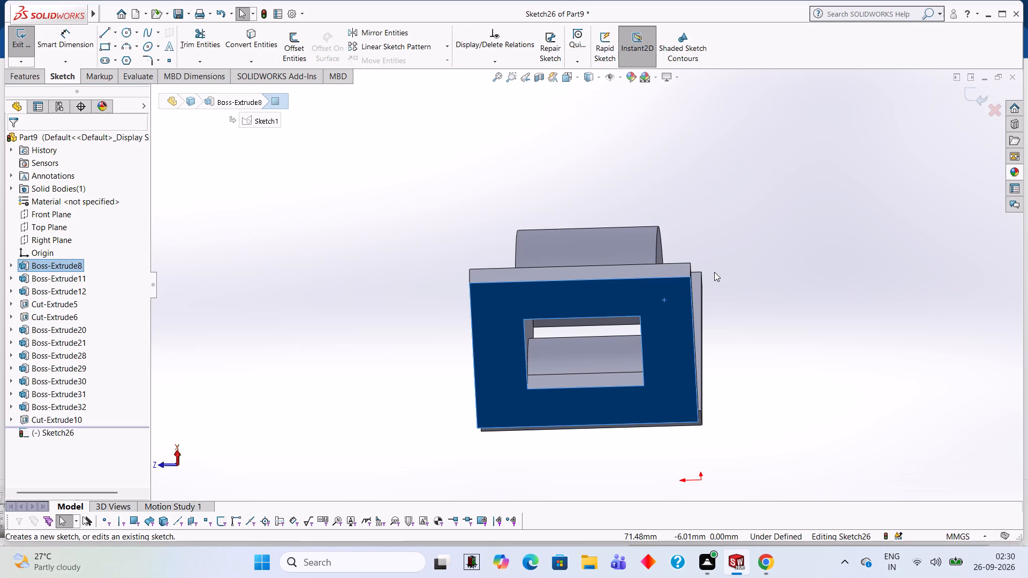
{"action": "key", "text": "ctrl+8"}
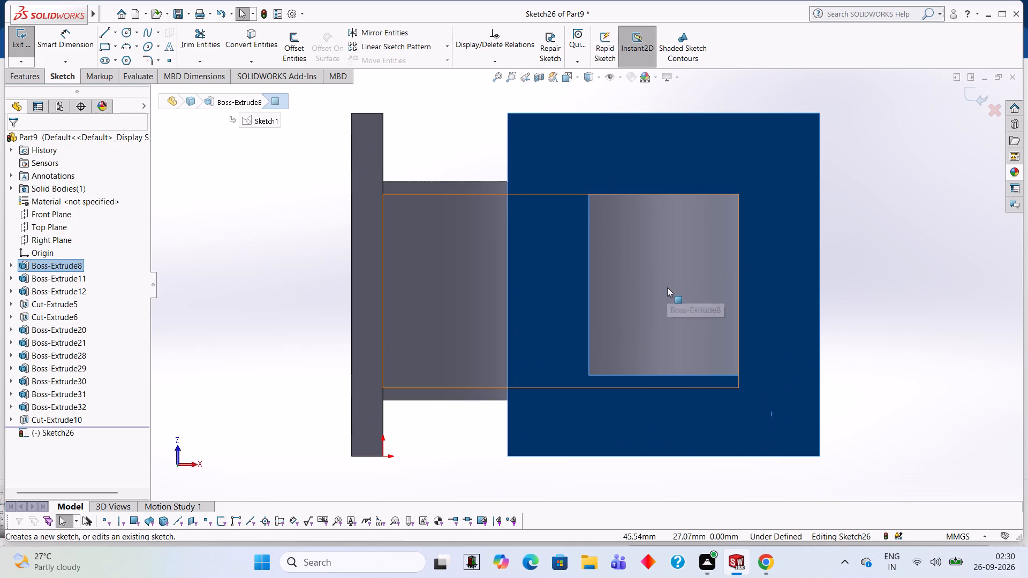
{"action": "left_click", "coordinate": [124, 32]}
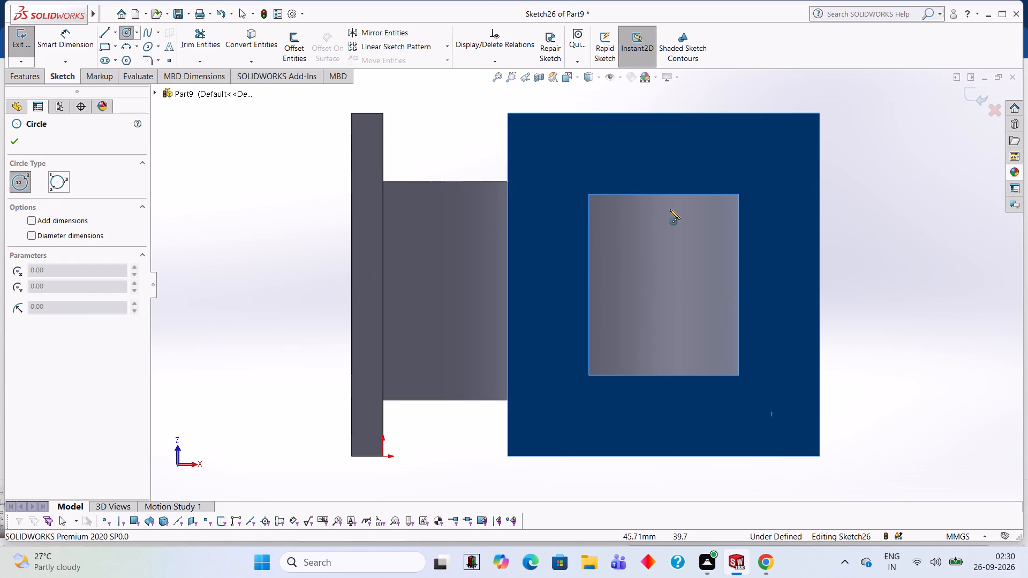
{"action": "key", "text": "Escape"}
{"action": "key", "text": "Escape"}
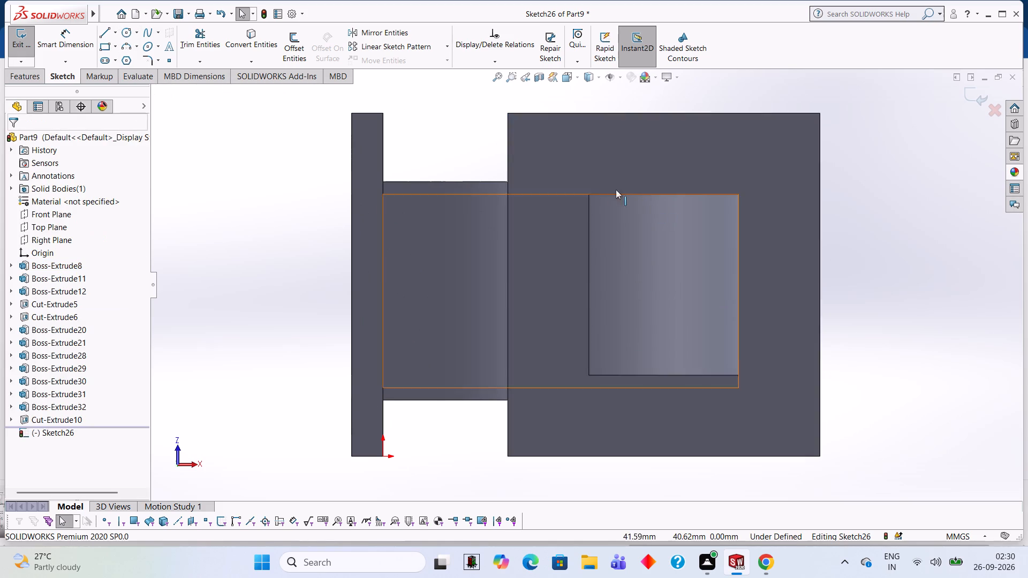
Sketch four circles of 3 mm radius on the base flange's underside, one near each corner around the rectangular opening.
{"action": "left_click", "coordinate": [126, 32]}
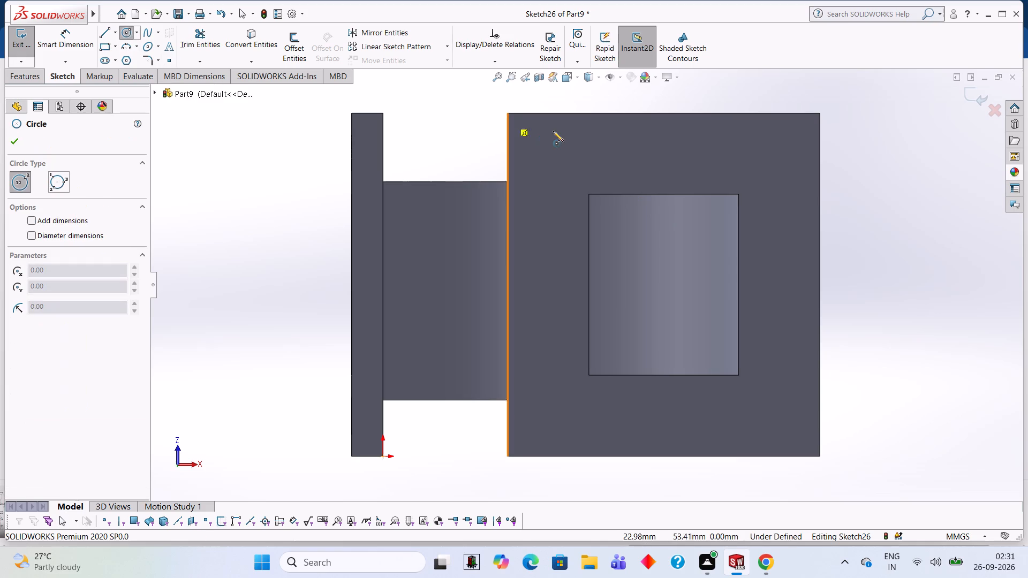
{"action": "left_click", "coordinate": [556, 152]}
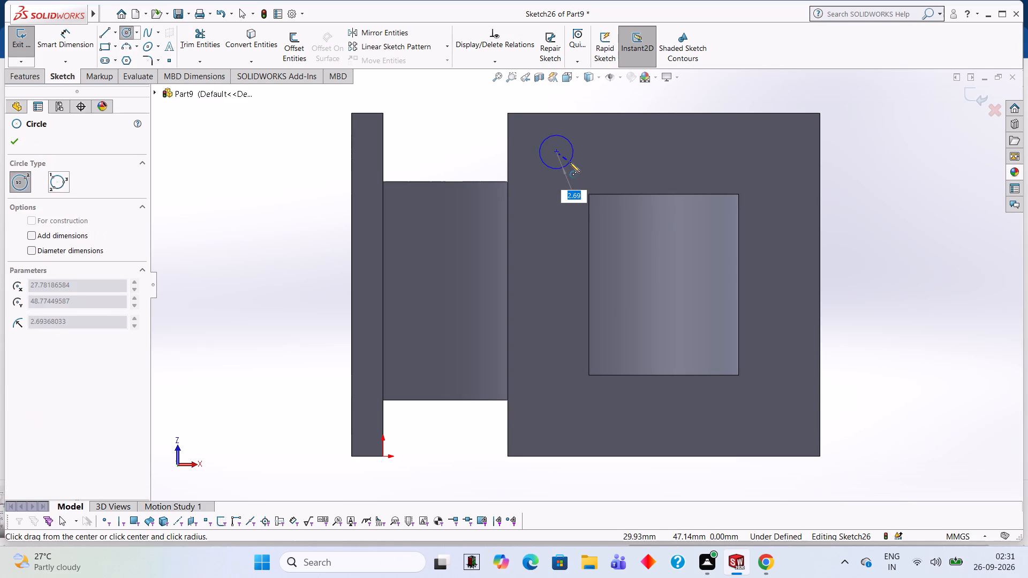
{"action": "key", "text": "3"}
{"action": "key", "text": "Return"}
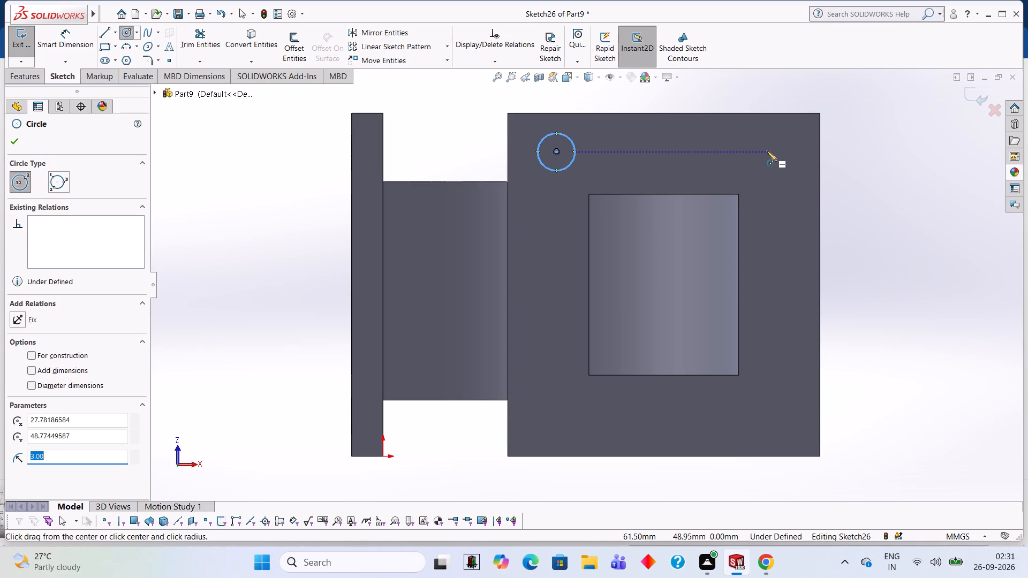
{"action": "left_click", "coordinate": [767, 151]}
{"action": "key", "text": "3"}
{"action": "key", "text": "Return"}
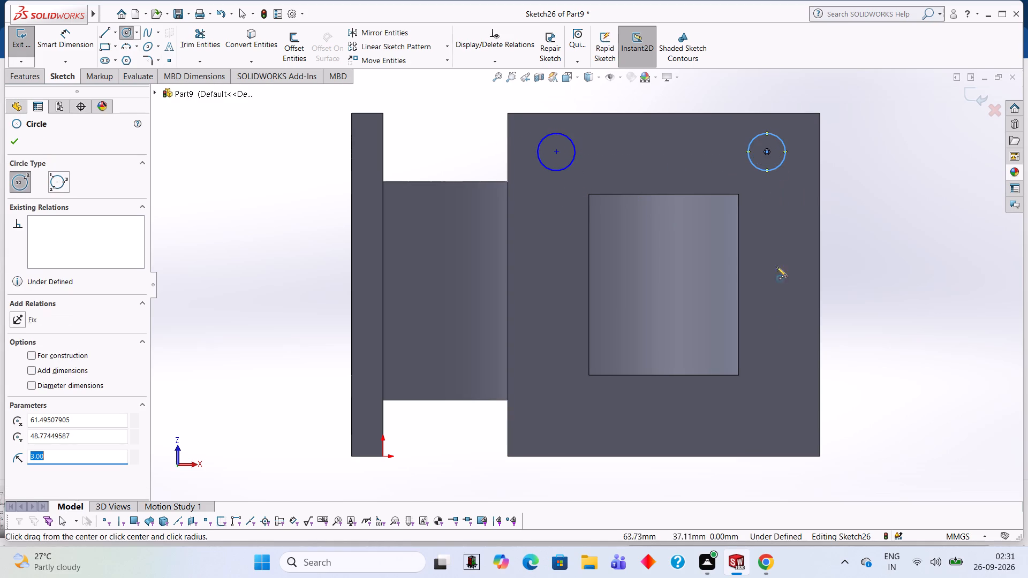
{"action": "left_click", "coordinate": [764, 403]}
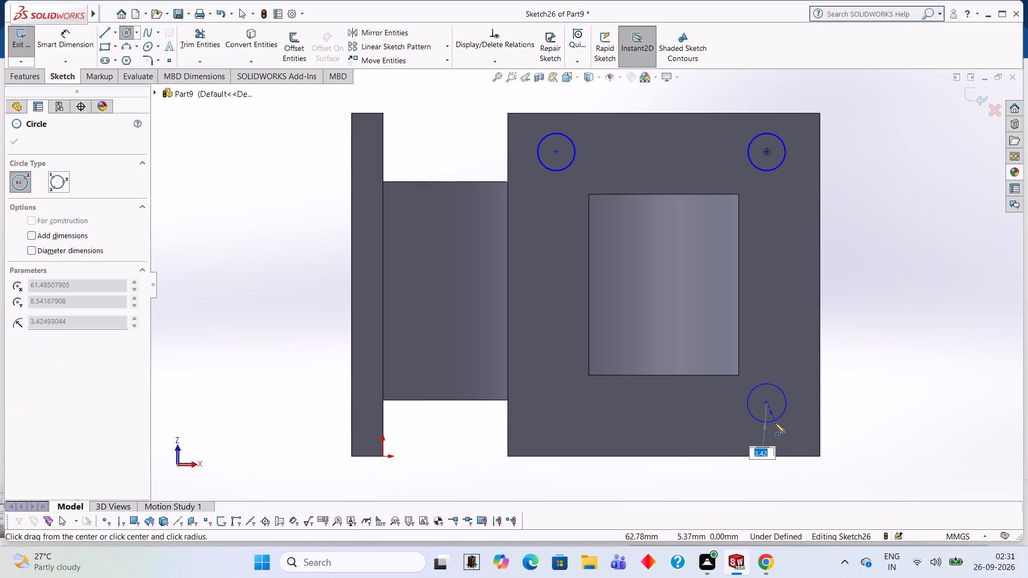
{"action": "key", "text": "3"}
{"action": "key", "text": "Return"}
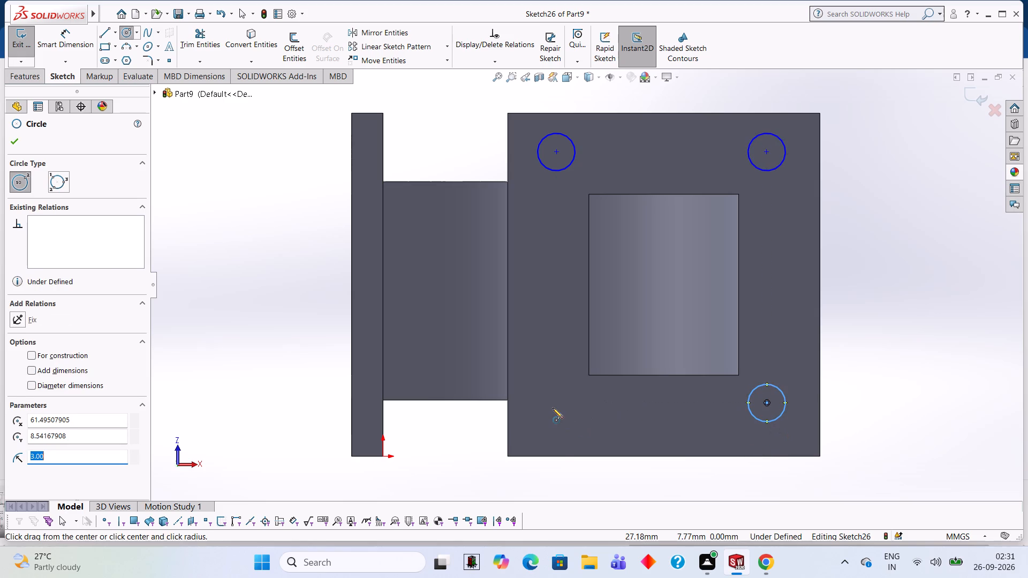
{"action": "left_click", "coordinate": [558, 412]}
{"action": "key", "text": "3"}
{"action": "key", "text": "Return"}
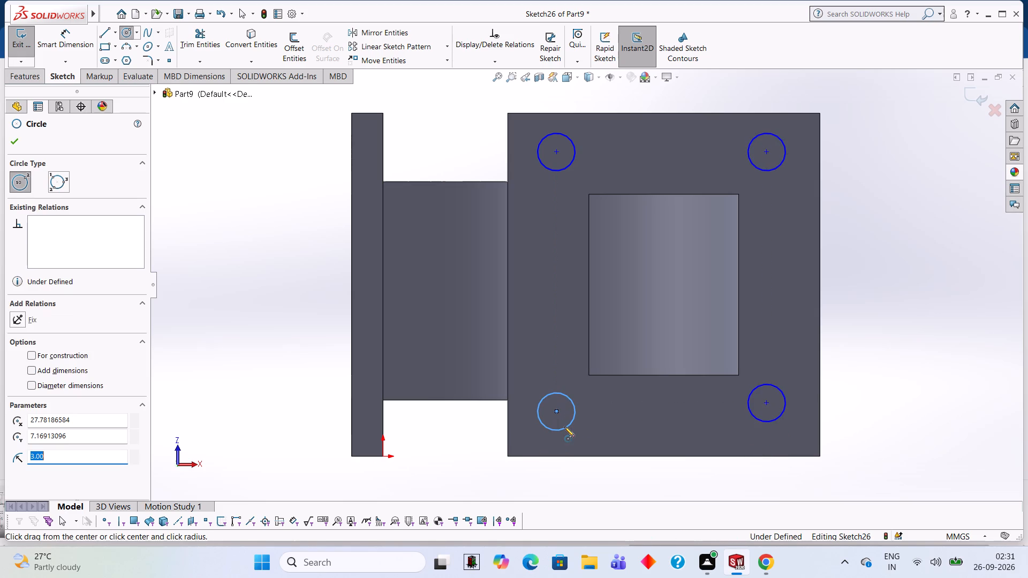
{"action": "key", "text": "Escape"}
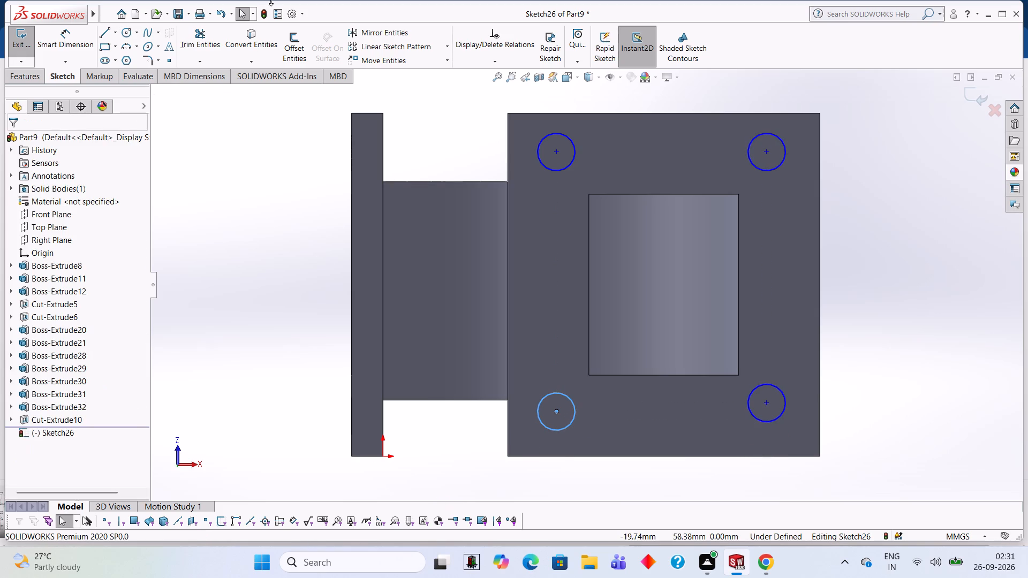
Dimension the upper-left circle's centre 6.5 mm from the base flange's left edge and 6.5 mm from its top edge.
{"action": "left_click", "coordinate": [78, 35]}
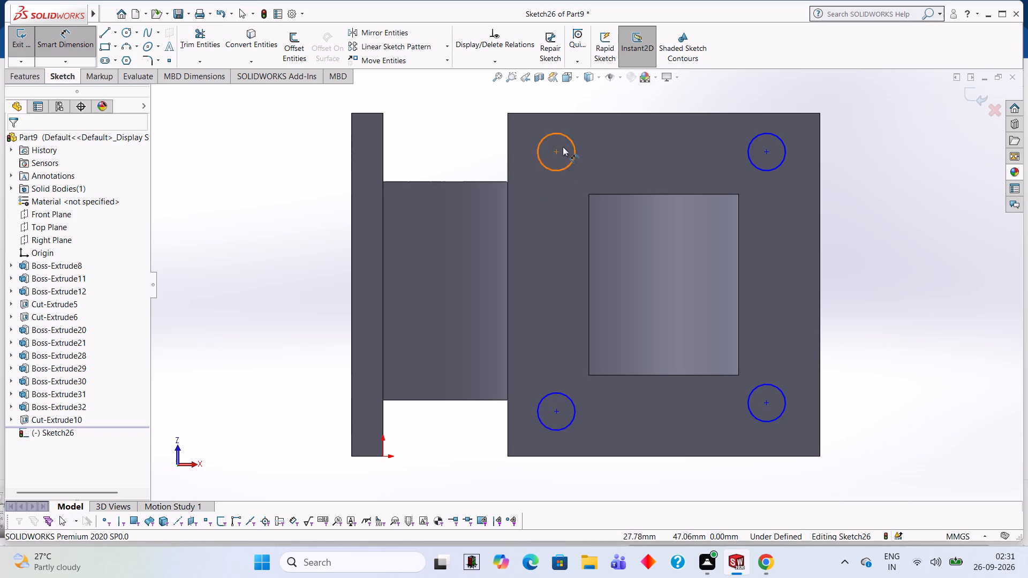
{"action": "left_click", "coordinate": [558, 151]}
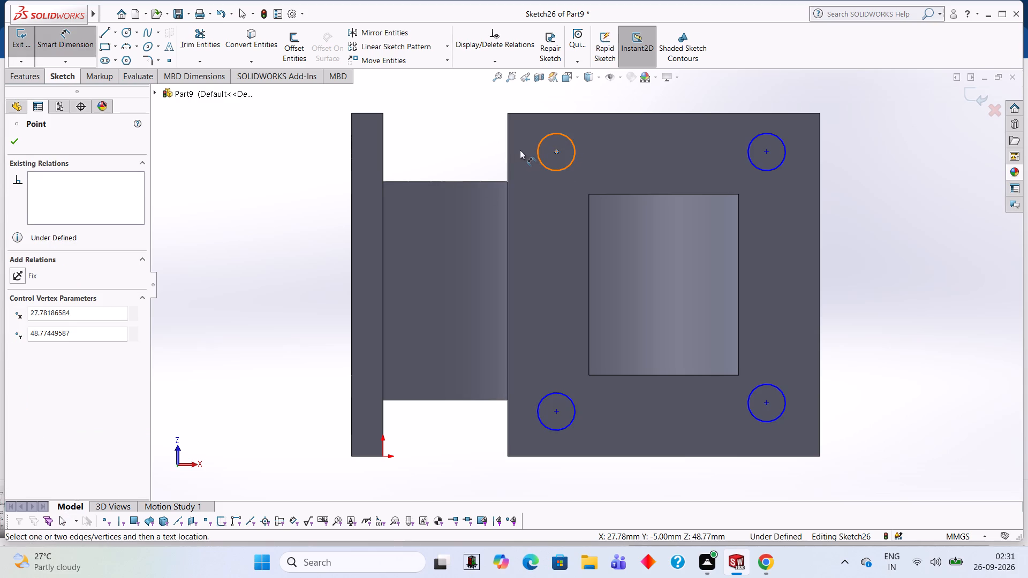
{"action": "left_click", "coordinate": [508, 149]}
{"action": "left_click", "coordinate": [528, 101]}
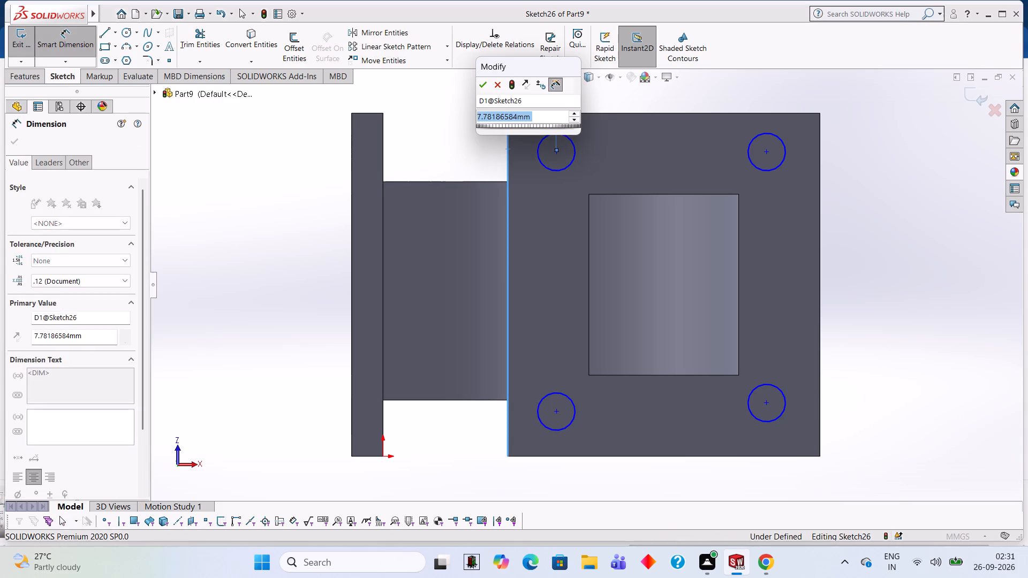
{"action": "type", "text": "6.5"}
{"action": "key", "text": "Return"}
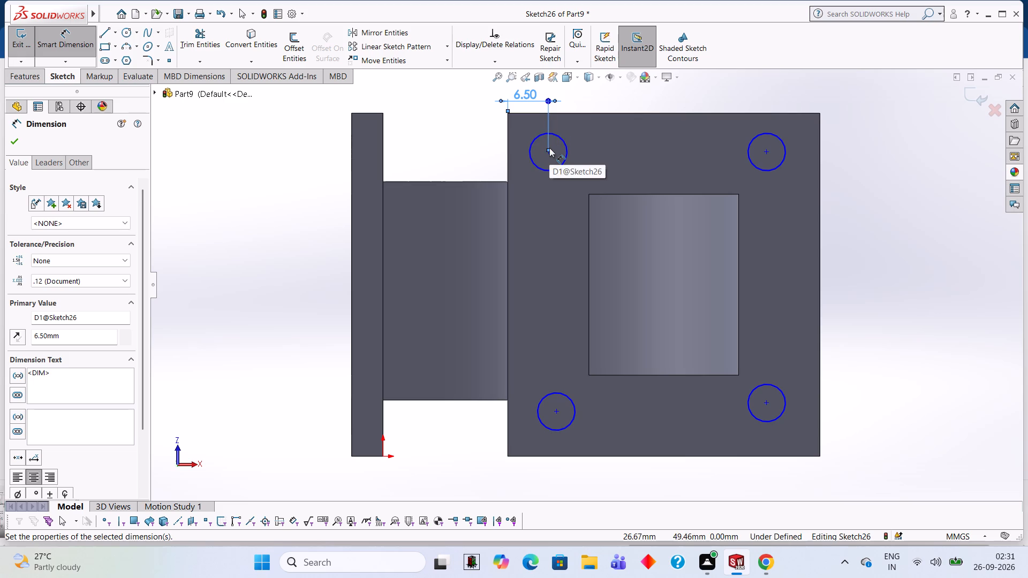
{"action": "left_click", "coordinate": [564, 113]}
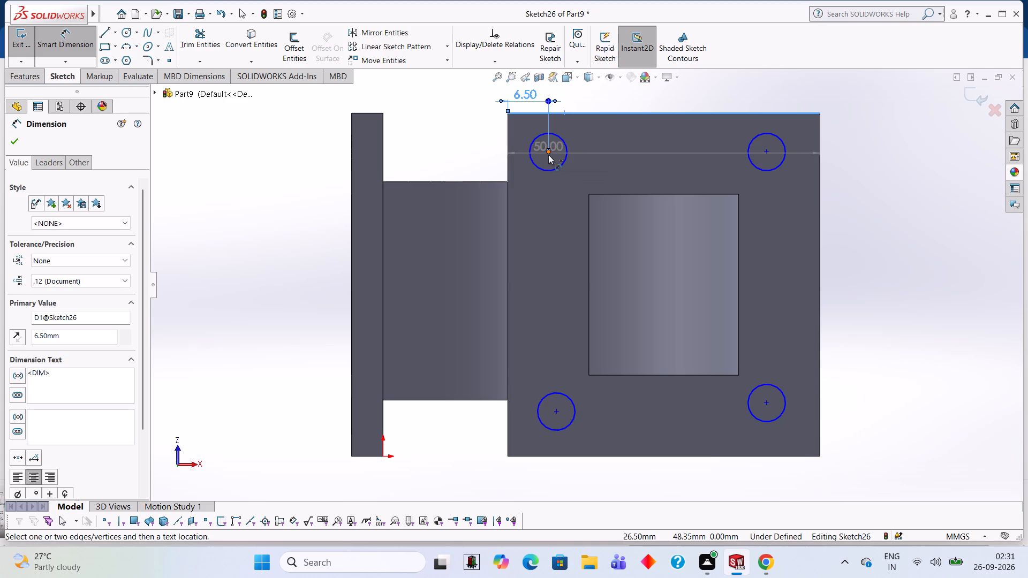
{"action": "left_click", "coordinate": [548, 155]}
{"action": "left_click", "coordinate": [444, 146]}
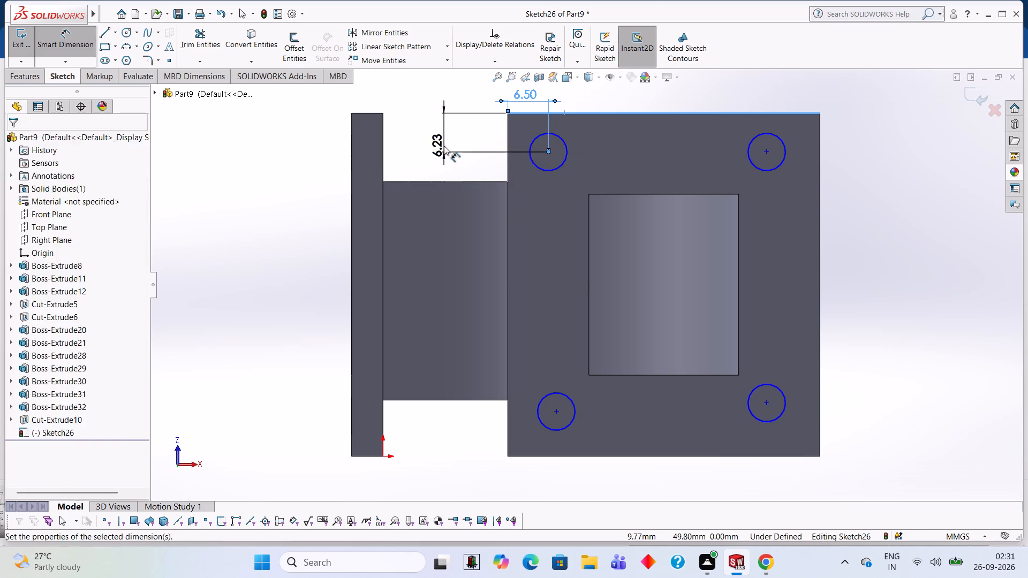
{"action": "type", "text": "6.5"}
{"action": "key", "text": "Return"}
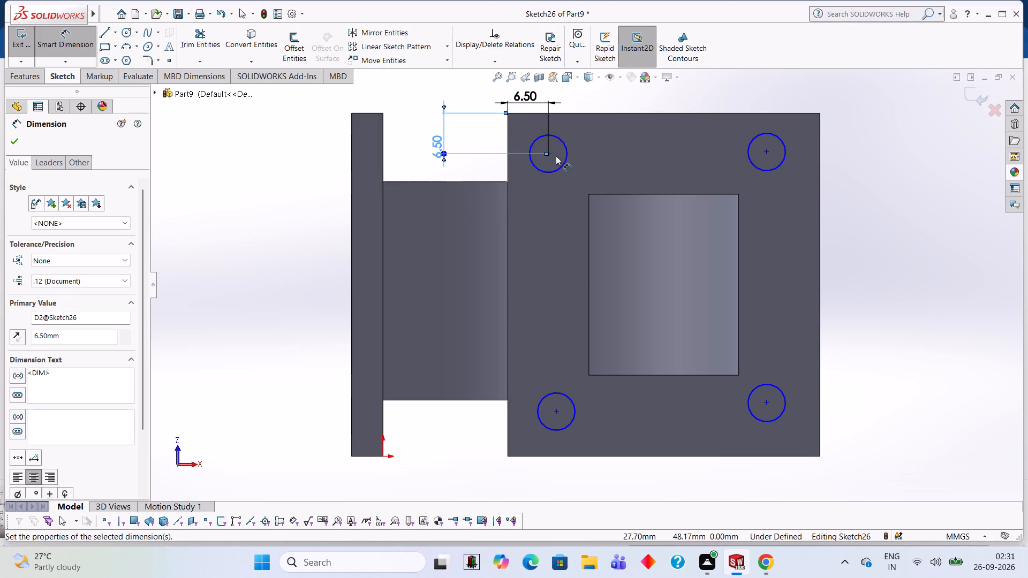
Dimension the upper-right circle's centre 6.5 mm from the base flange's top edge and 6.5 mm from its right edge.
{"action": "scroll", "coordinate": [556, 156], "scroll_direction": "down", "scroll_amount": 5}
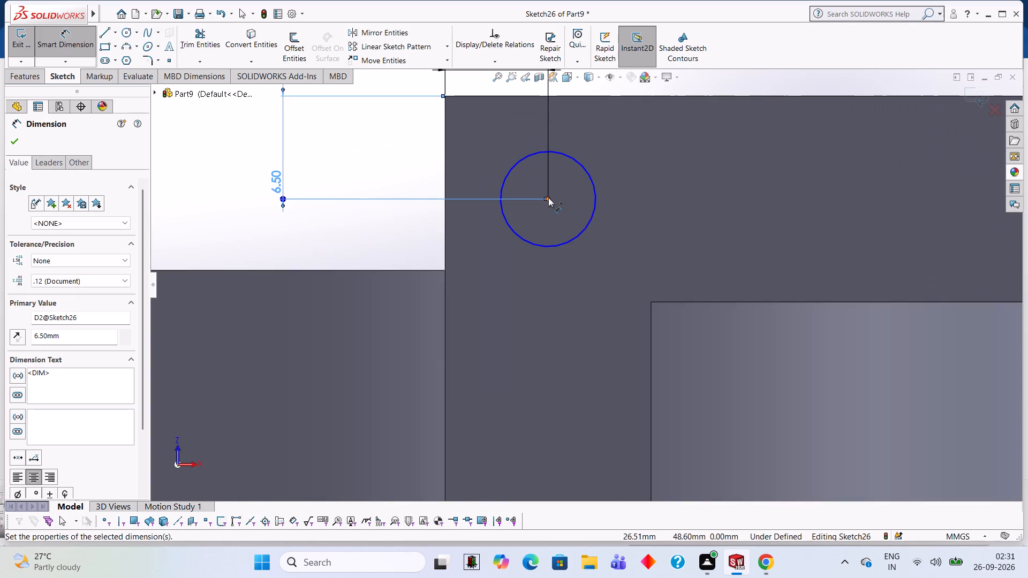
{"action": "scroll", "coordinate": [707, 175], "scroll_direction": "up", "scroll_amount": 3}
{"action": "scroll", "coordinate": [933, 233], "scroll_direction": "down", "scroll_amount": 3}
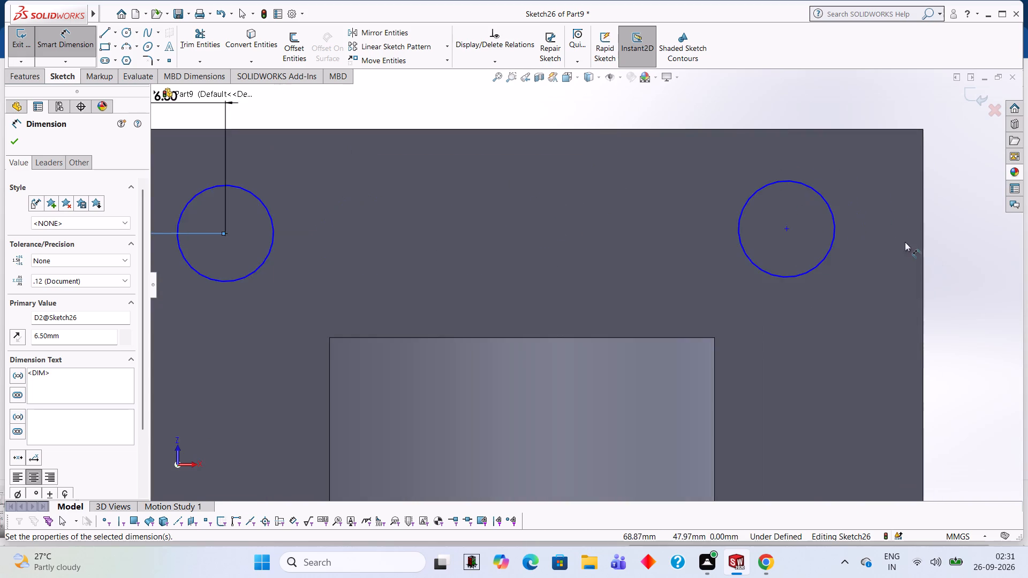
{"action": "scroll", "coordinate": [894, 236], "scroll_direction": "down", "scroll_amount": 2}
{"action": "scroll", "coordinate": [617, 168], "scroll_direction": "up", "scroll_amount": 1}
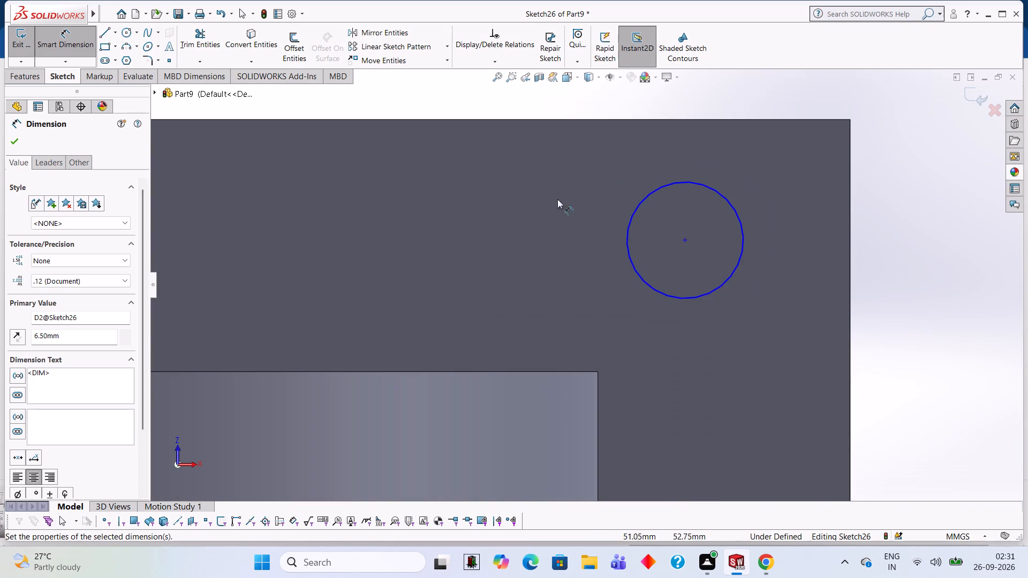
{"action": "left_click", "coordinate": [685, 241]}
{"action": "left_click", "coordinate": [706, 118]}
{"action": "left_click", "coordinate": [906, 187]}
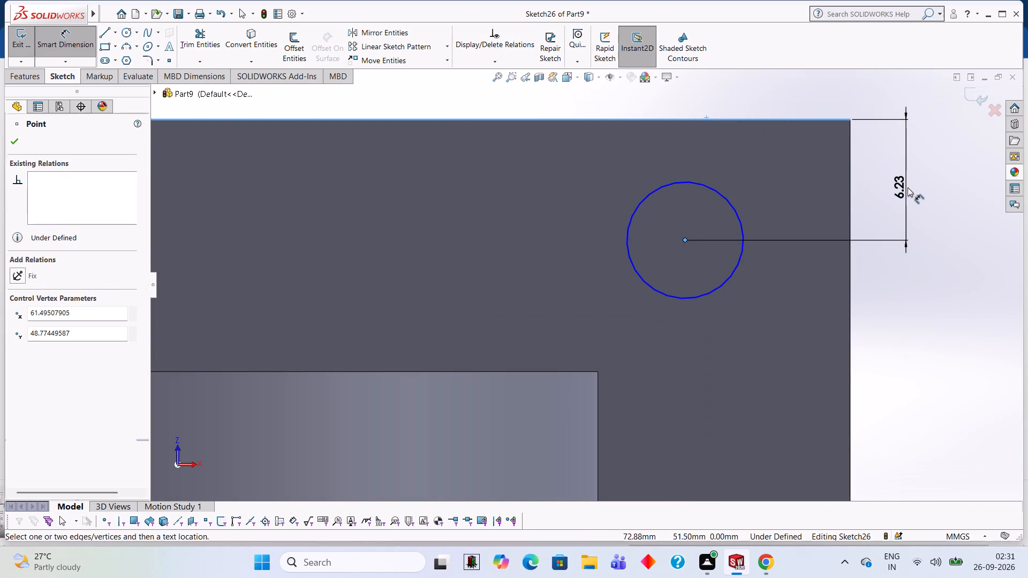
{"action": "type", "text": "6.5"}
{"action": "key", "text": "Return"}
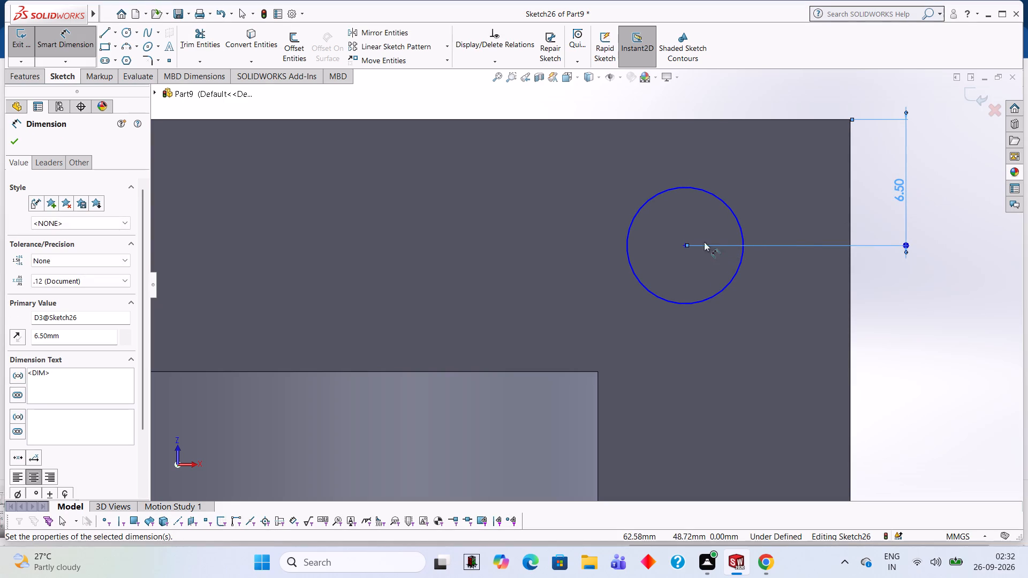
{"action": "left_click", "coordinate": [683, 246]}
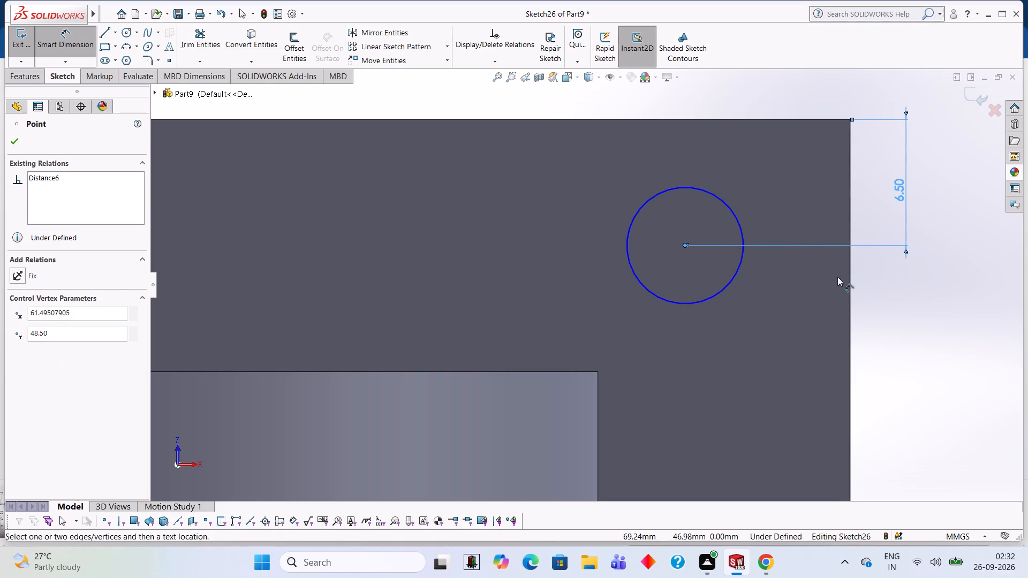
{"action": "left_click", "coordinate": [850, 284]}
{"action": "left_click", "coordinate": [800, 92]}
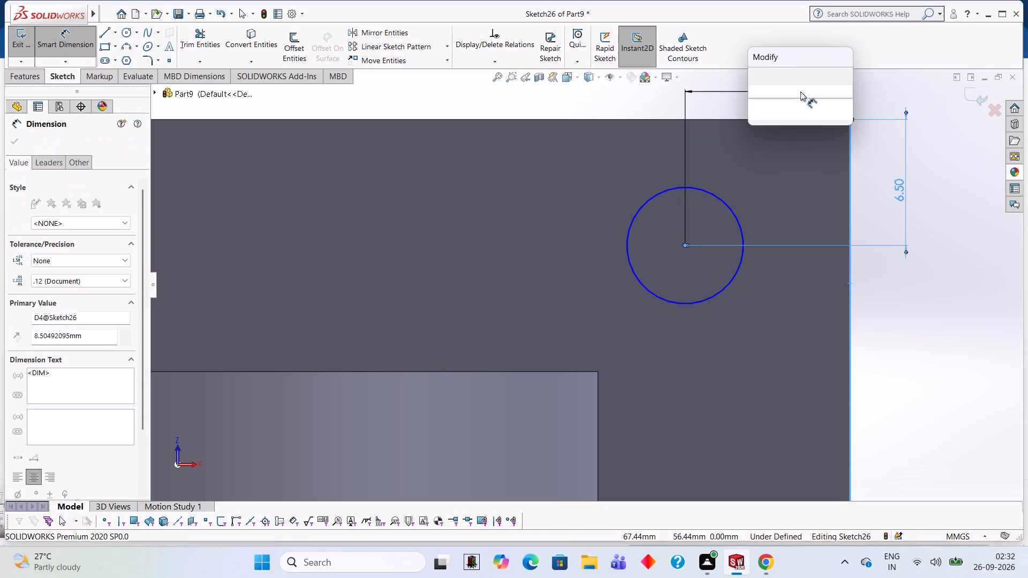
{"action": "type", "text": "6.5"}
{"action": "key", "text": "Return"}
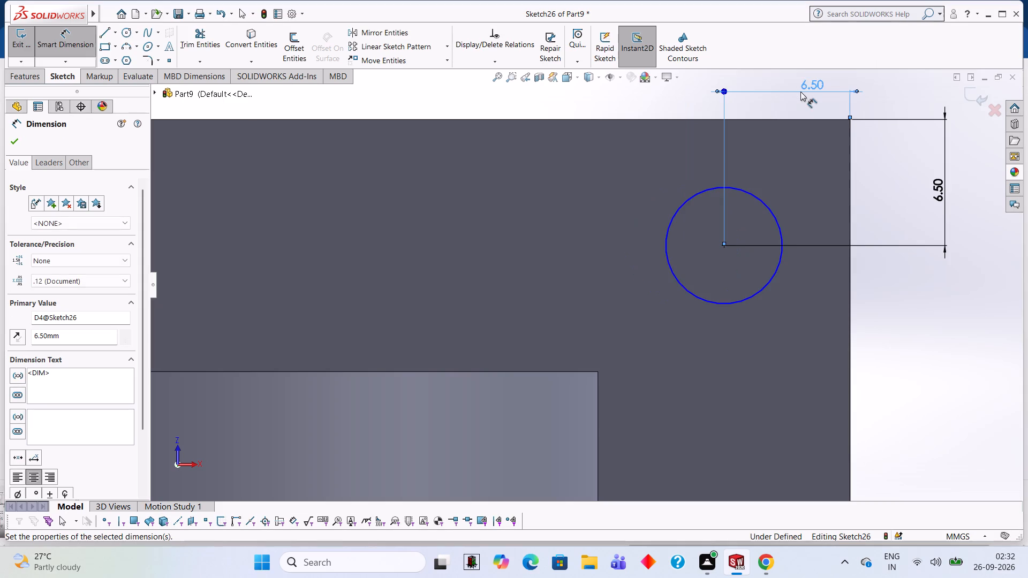
Dimension the lower-right circle's centre 6.5 mm from the base flange's right edge and 6.5 mm from its bottom edge.
{"action": "scroll", "coordinate": [760, 264], "scroll_direction": "up", "scroll_amount": 8}
{"action": "scroll", "coordinate": [564, 442], "scroll_direction": "down", "scroll_amount": 3}
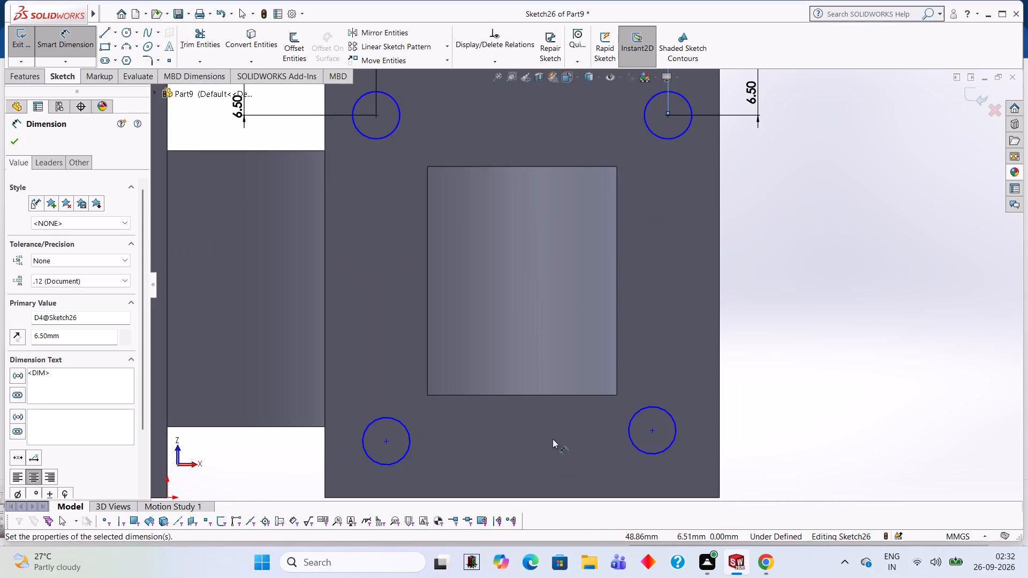
{"action": "scroll", "coordinate": [631, 447], "scroll_direction": "down", "scroll_amount": 2}
{"action": "scroll", "coordinate": [691, 403], "scroll_direction": "down", "scroll_amount": 5}
{"action": "scroll", "coordinate": [629, 372], "scroll_direction": "up", "scroll_amount": 3}
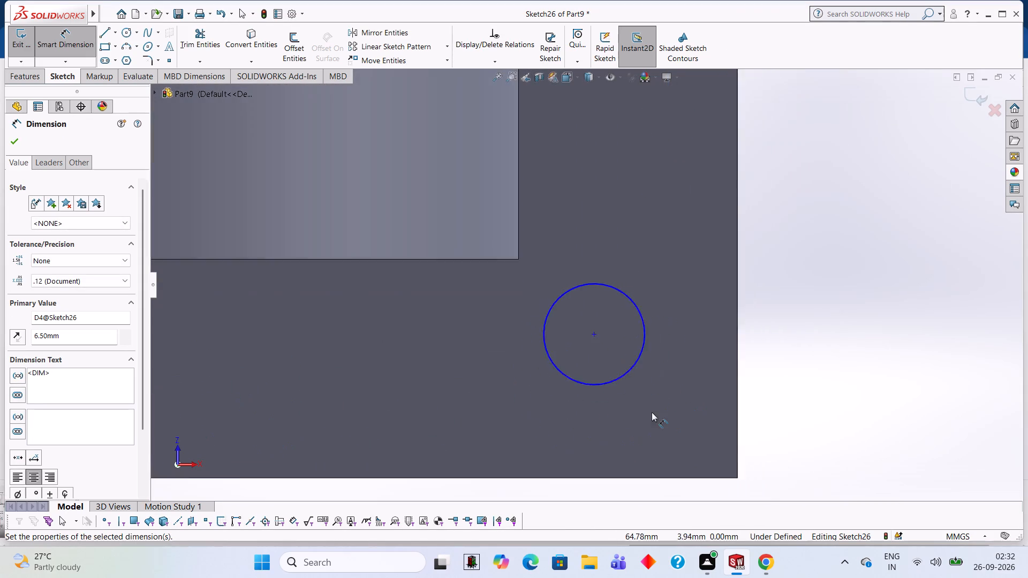
{"action": "scroll", "coordinate": [652, 412], "scroll_direction": "up", "scroll_amount": 2}
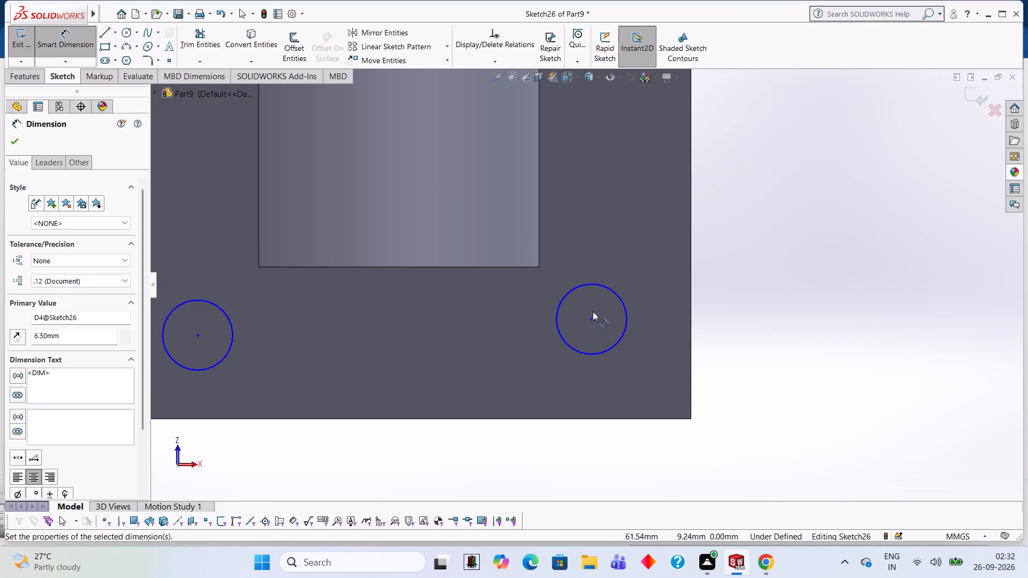
{"action": "left_click", "coordinate": [590, 317]}
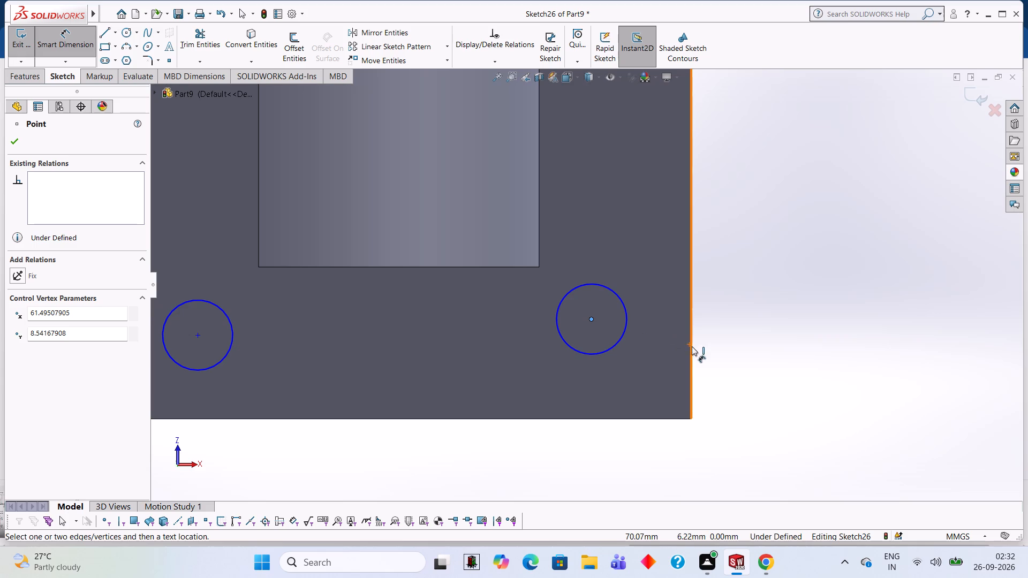
{"action": "left_click", "coordinate": [692, 346]}
{"action": "left_click", "coordinate": [656, 468]}
{"action": "type", "text": "6.5"}
{"action": "key", "text": "Return"}
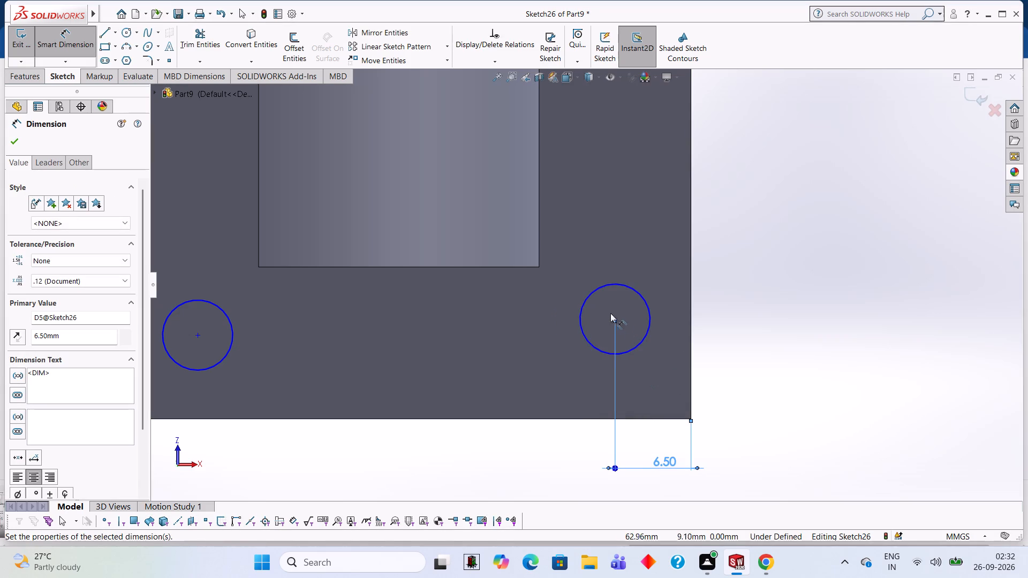
{"action": "left_click", "coordinate": [615, 318]}
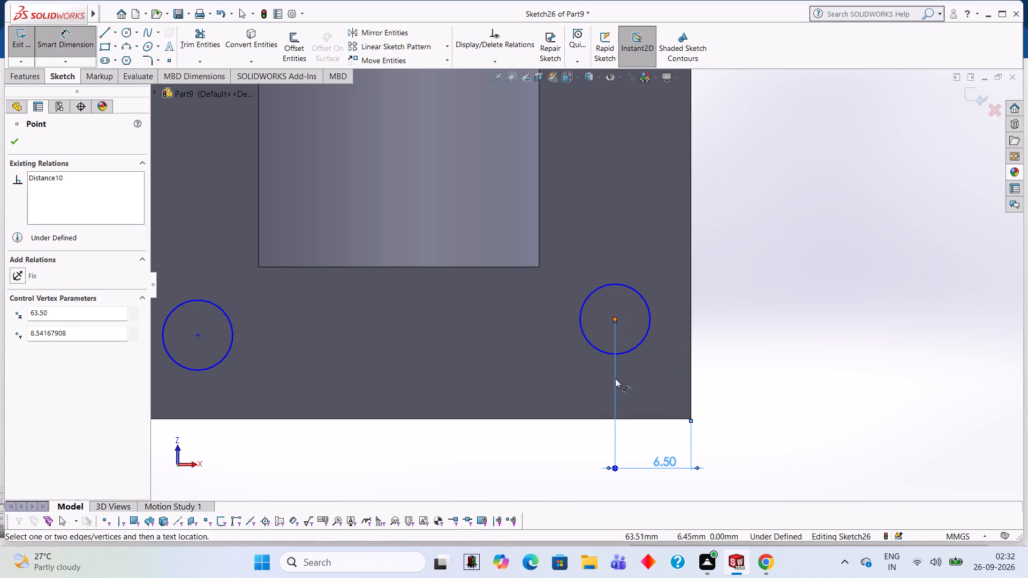
{"action": "left_click", "coordinate": [624, 417]}
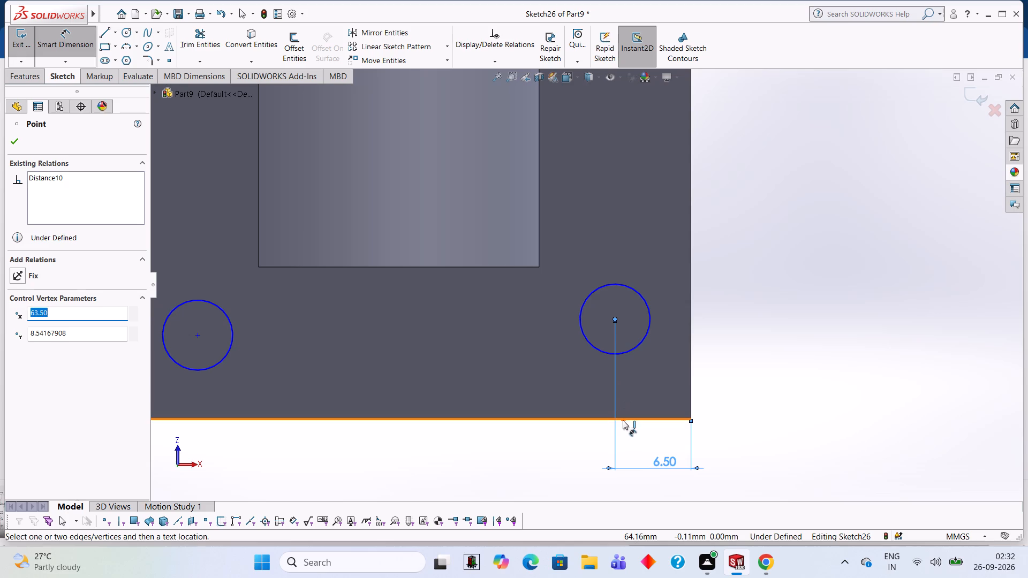
{"action": "left_click", "coordinate": [623, 420]}
{"action": "left_click", "coordinate": [789, 387]}
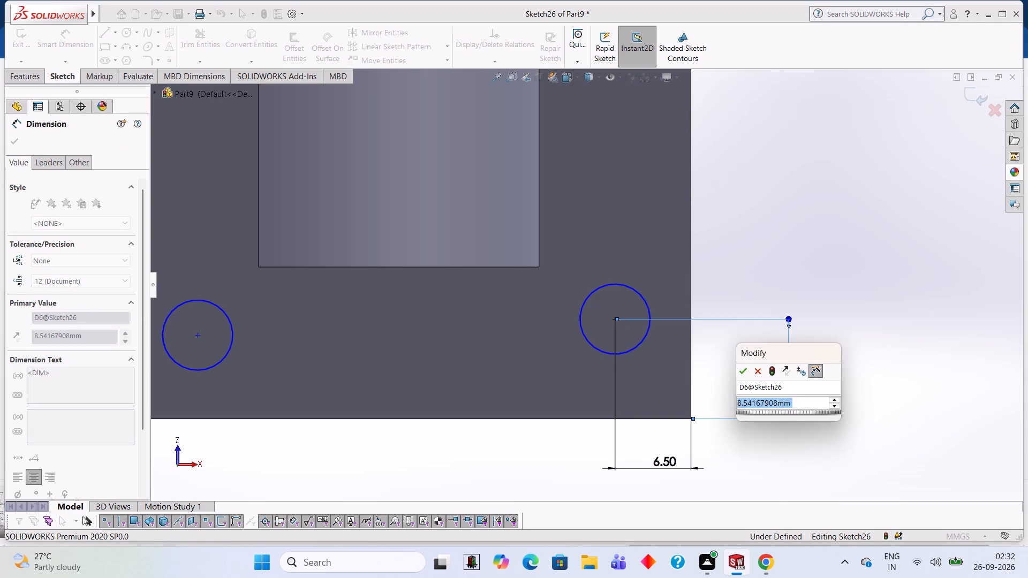
{"action": "type", "text": "6.5"}
{"action": "key", "text": "Return"}
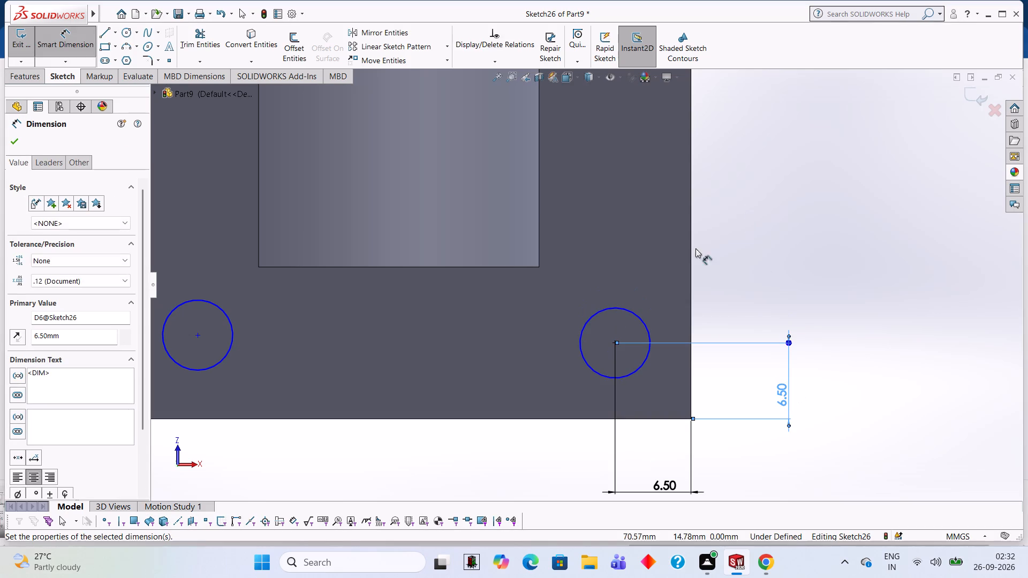
Dimension the lower-left circle's centre 6.5 mm from the base flange's bottom edge and 6.5 mm from its left edge.
{"action": "scroll", "coordinate": [243, 320], "scroll_direction": "up", "scroll_amount": 2}
{"action": "scroll", "coordinate": [308, 333], "scroll_direction": "down", "scroll_amount": 2}
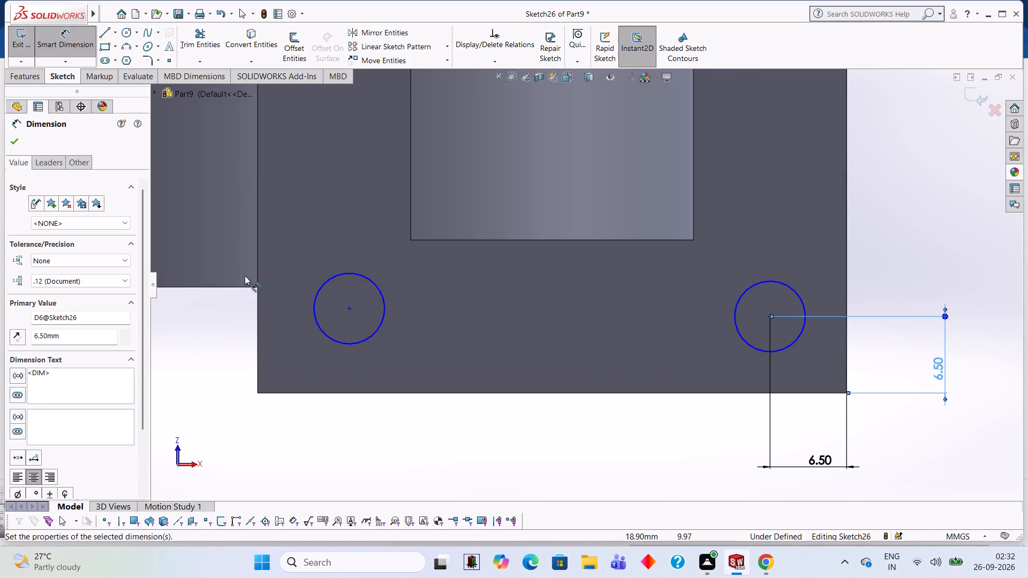
{"action": "left_click", "coordinate": [348, 307]}
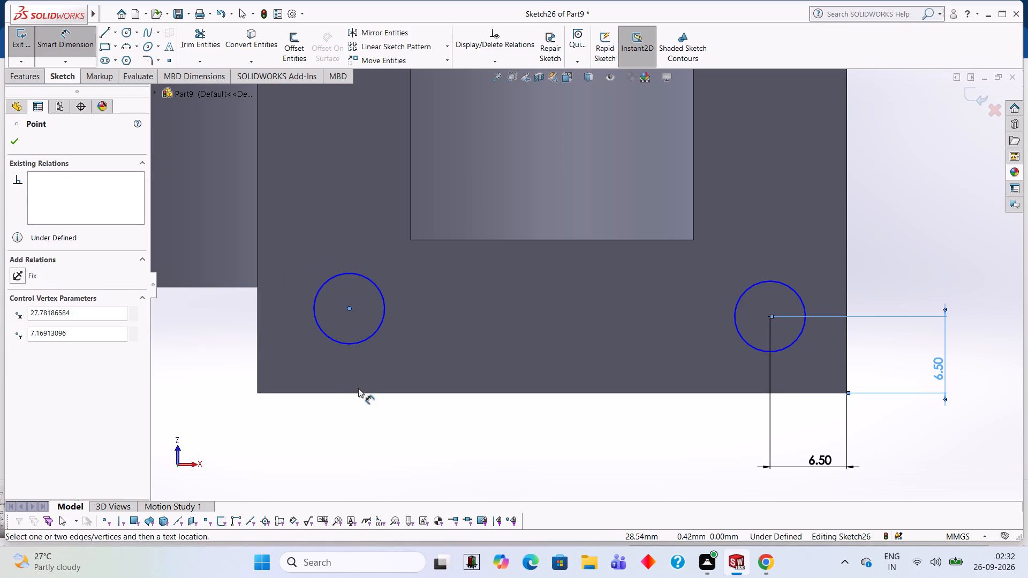
{"action": "left_click", "coordinate": [362, 392]}
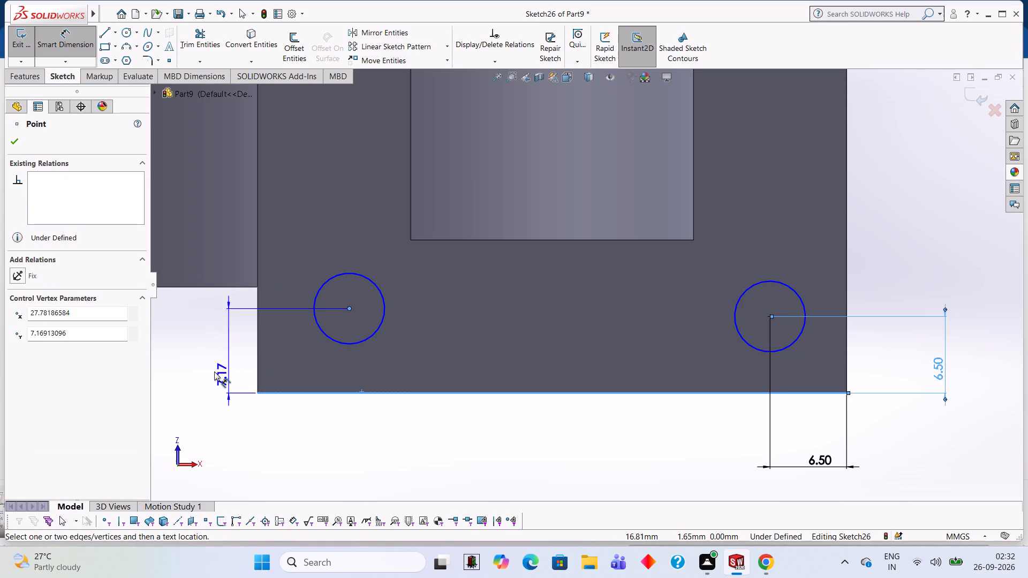
{"action": "left_click", "coordinate": [213, 371]}
{"action": "type", "text": "6.5"}
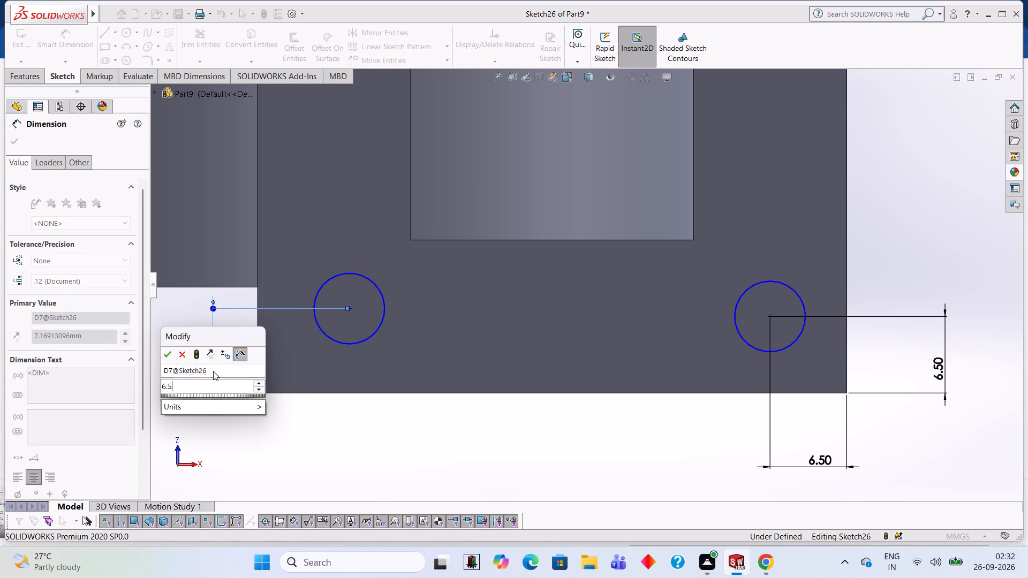
{"action": "key", "text": "Return"}
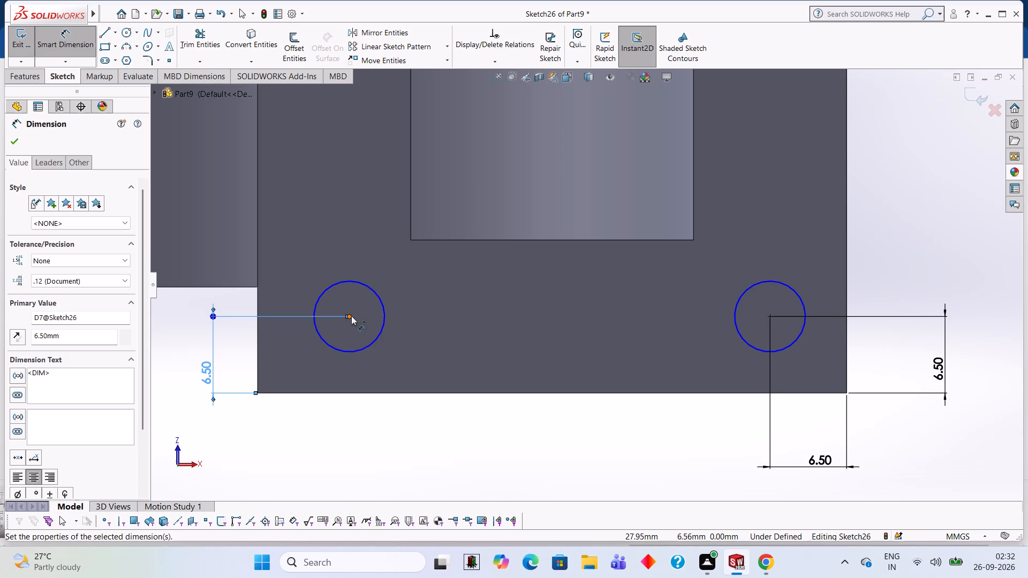
{"action": "left_click", "coordinate": [350, 315]}
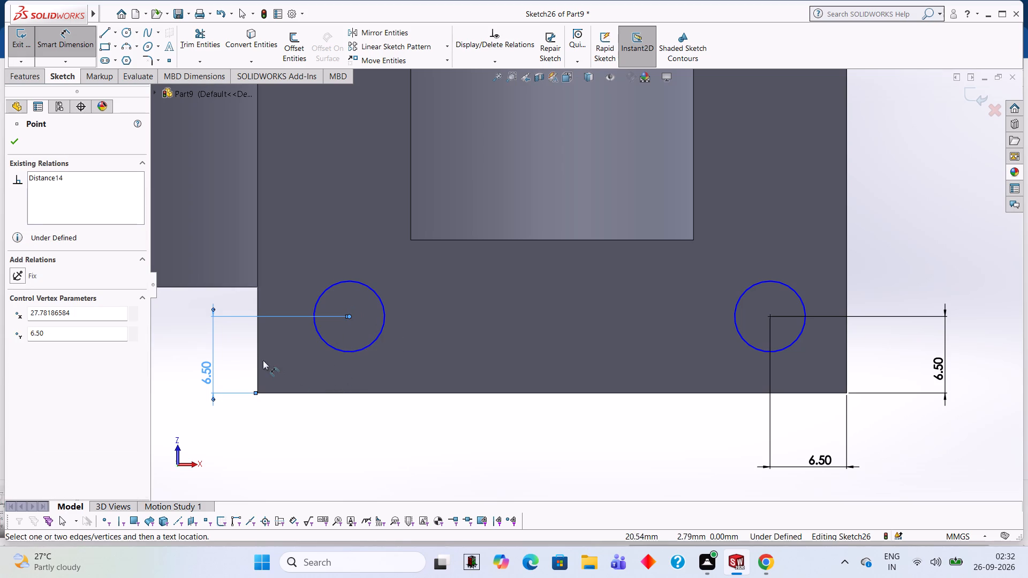
{"action": "left_click", "coordinate": [258, 358]}
{"action": "left_click", "coordinate": [309, 435]}
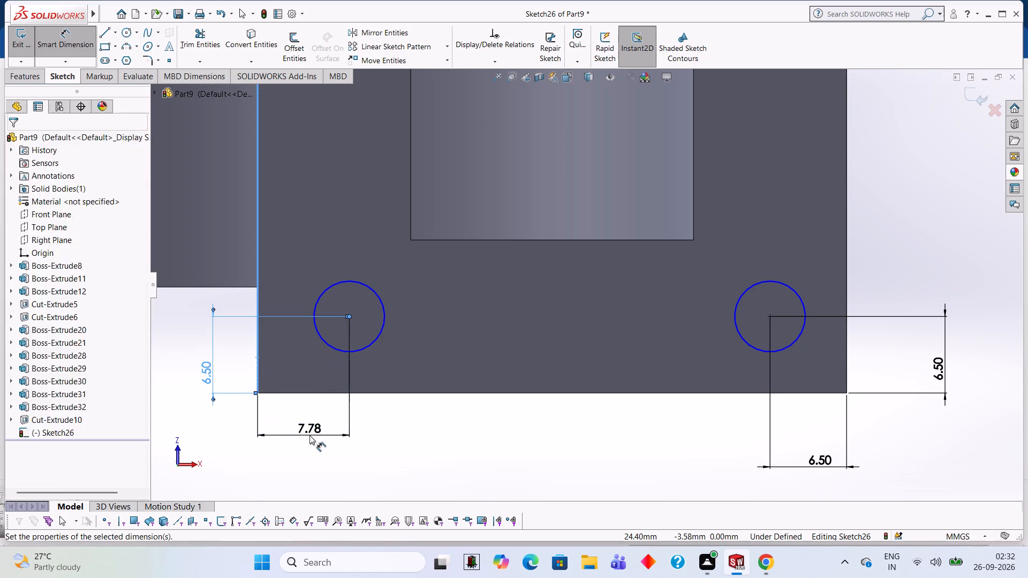
{"action": "type", "text": "6.5"}
{"action": "key", "text": "Return"}
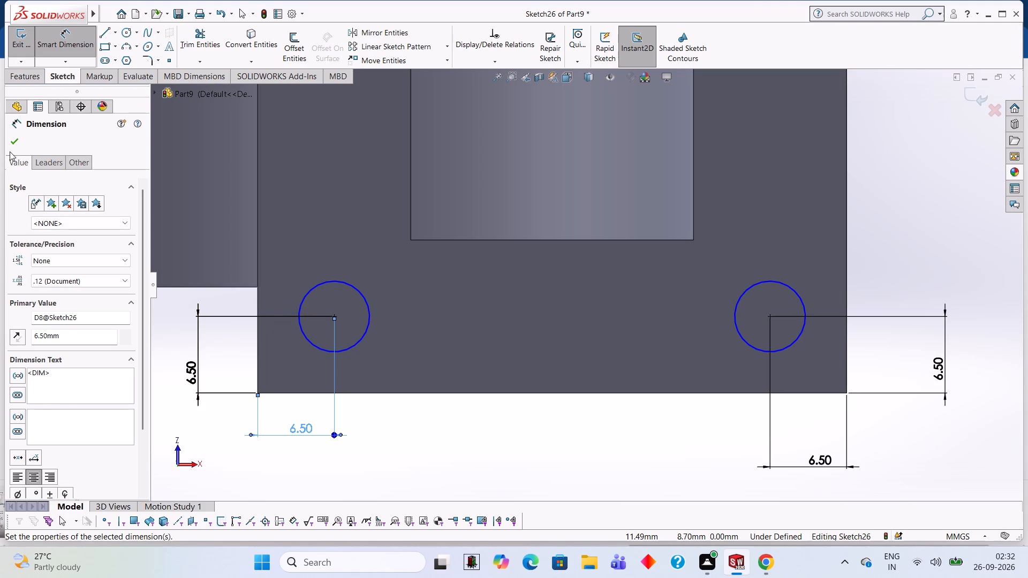
{"action": "left_click", "coordinate": [16, 139]}
Cut-extrude the four corner circles through the base flange with a blind depth of 5 mm.
{"action": "scroll", "coordinate": [729, 272], "scroll_direction": "up", "scroll_amount": 3}
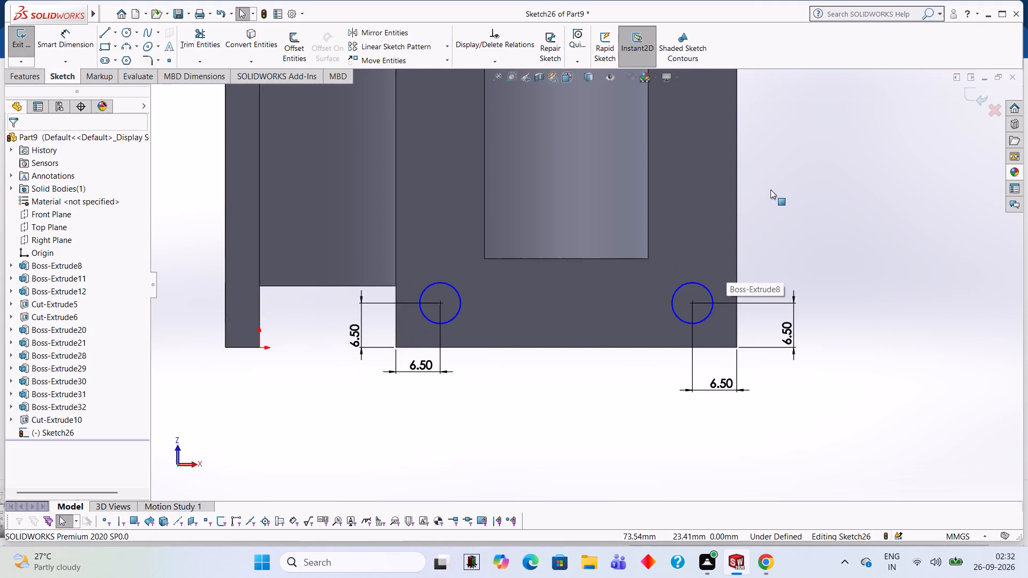
{"action": "scroll", "coordinate": [781, 192], "scroll_direction": "up", "scroll_amount": 2}
{"action": "scroll", "coordinate": [781, 187], "scroll_direction": "down", "scroll_amount": 1}
{"action": "scroll", "coordinate": [781, 187], "scroll_direction": "up", "scroll_amount": 1}
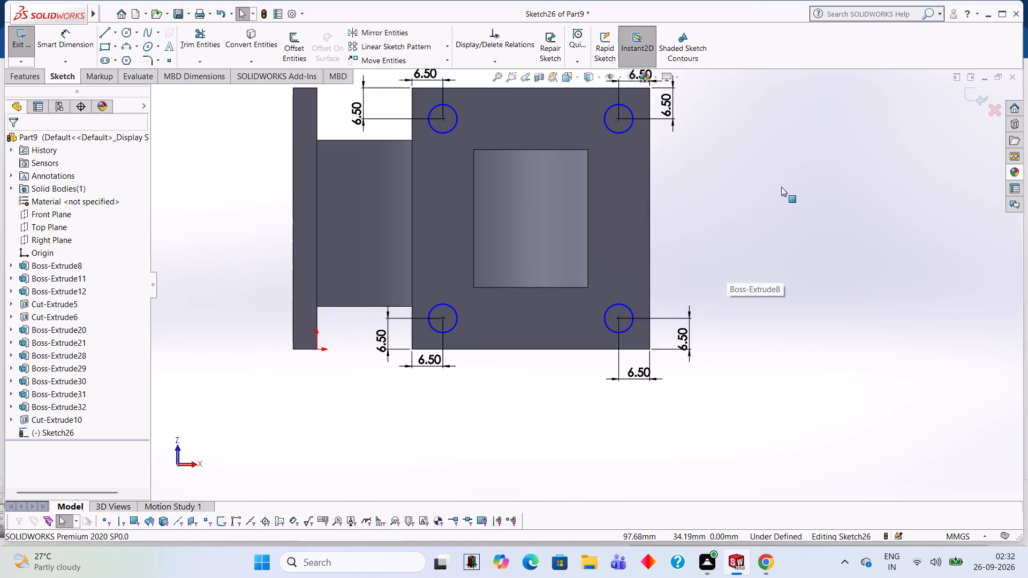
{"action": "scroll", "coordinate": [781, 187], "scroll_direction": "down", "scroll_amount": 1}
{"action": "scroll", "coordinate": [781, 187], "scroll_direction": "up", "scroll_amount": 1}
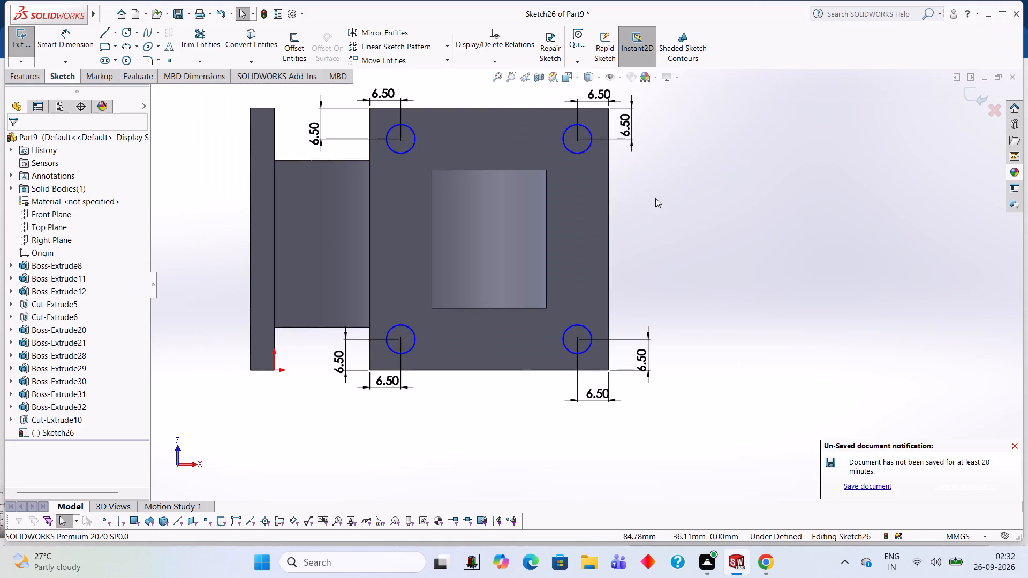
{"action": "left_click", "coordinate": [29, 73]}
{"action": "left_click", "coordinate": [196, 45]}
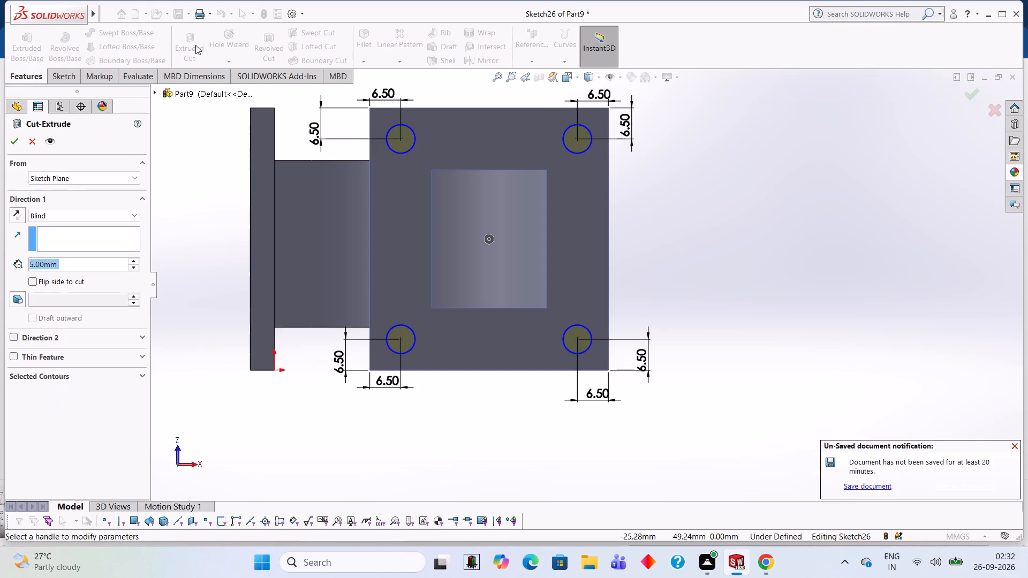
{"action": "left_click", "coordinate": [20, 142]}
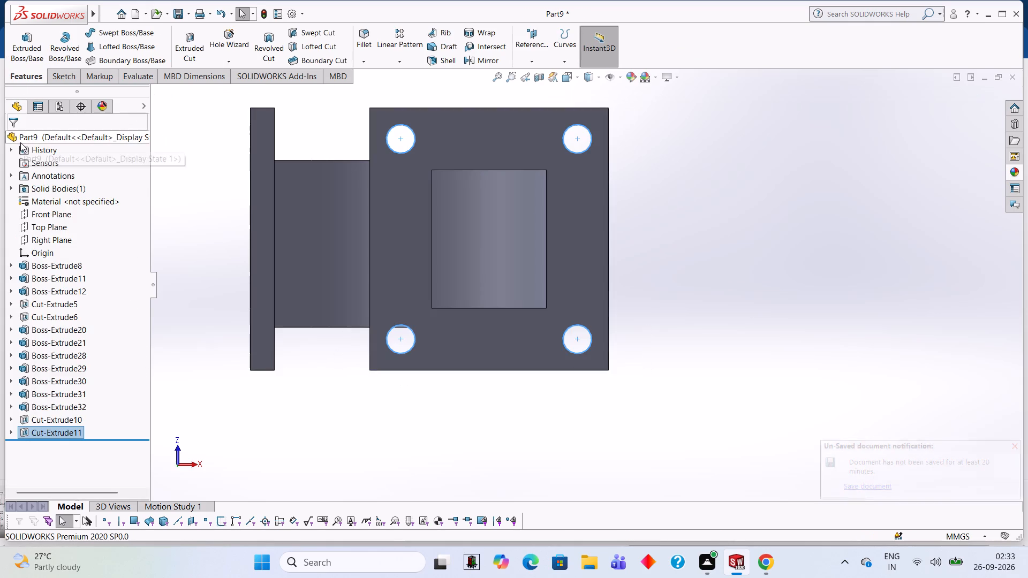
{"action": "left_click", "coordinate": [744, 199]}
Examine both flanges' bolt holes, the rectangular opening and the curved duct walls from several angles.
{"action": "scroll", "coordinate": [744, 199], "scroll_direction": "up", "scroll_amount": 1}
{"action": "middle_click_drag", "start_coordinate": [744, 199], "coordinate": [802, 328]}
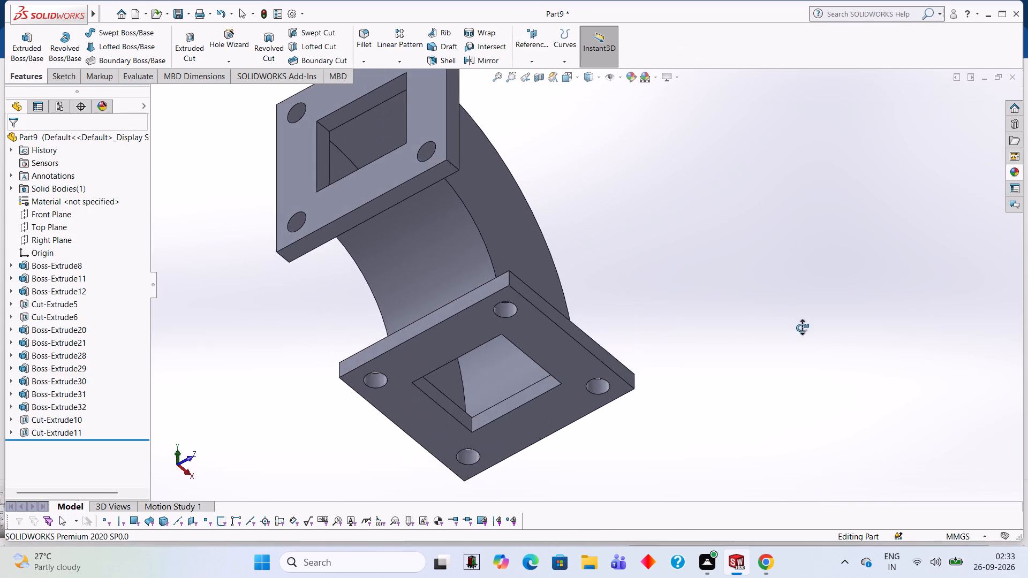
{"action": "middle_click_drag", "start_coordinate": [802, 328], "coordinate": [803, 360]}
{"action": "scroll", "coordinate": [770, 335], "scroll_direction": "up", "scroll_amount": 1}
{"action": "middle_click_drag", "start_coordinate": [769, 334], "coordinate": [748, 379]}
{"action": "scroll", "coordinate": [736, 321], "scroll_direction": "up", "scroll_amount": 2}
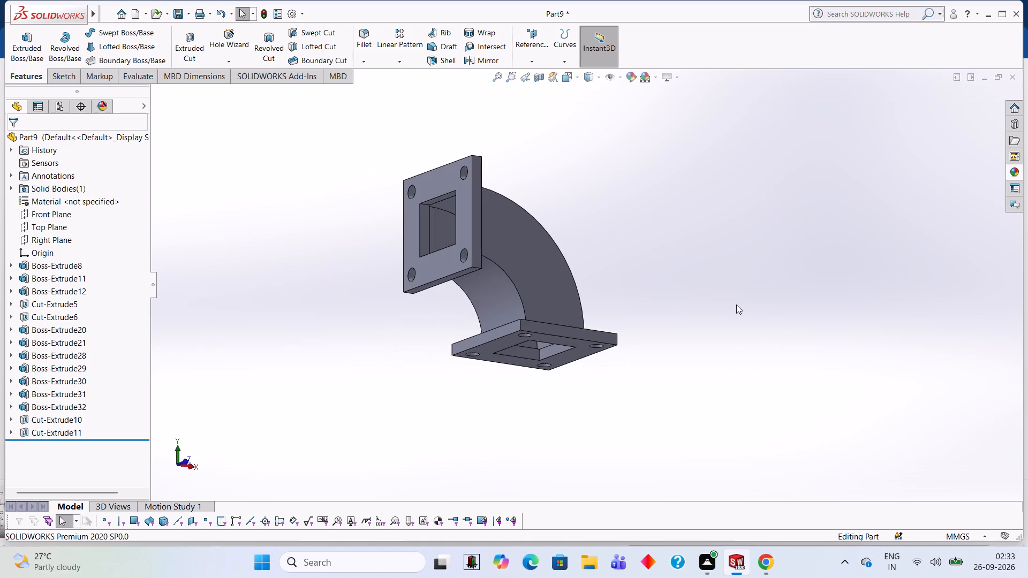
{"action": "scroll", "coordinate": [338, 212], "scroll_direction": "up", "scroll_amount": 1}
{"action": "scroll", "coordinate": [267, 222], "scroll_direction": "down", "scroll_amount": 1}
{"action": "scroll", "coordinate": [796, 206], "scroll_direction": "down", "scroll_amount": 1}
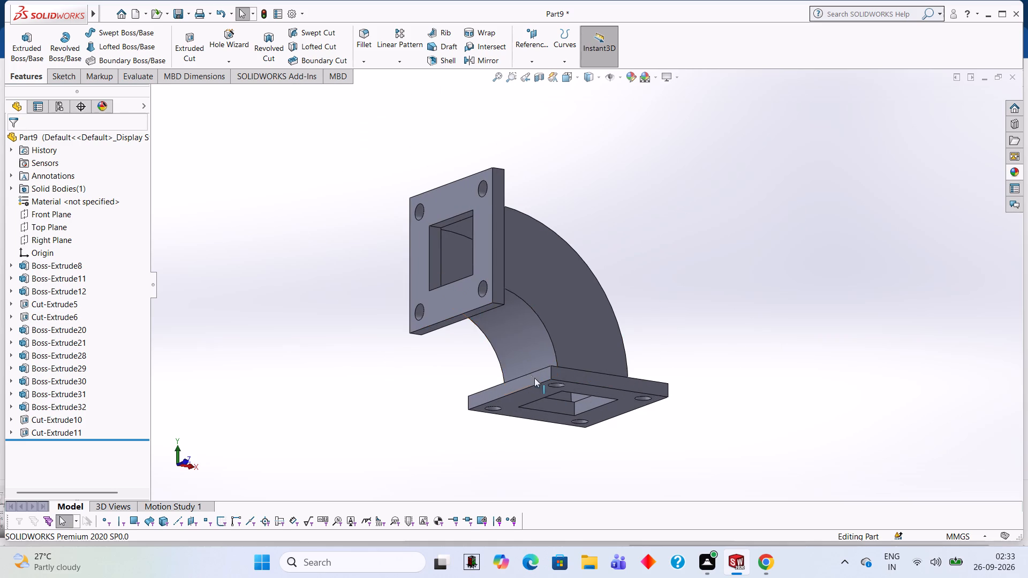
{"action": "scroll", "coordinate": [560, 395], "scroll_direction": "down", "scroll_amount": 5}
{"action": "middle_click_drag", "start_coordinate": [579, 405], "coordinate": [605, 488]}
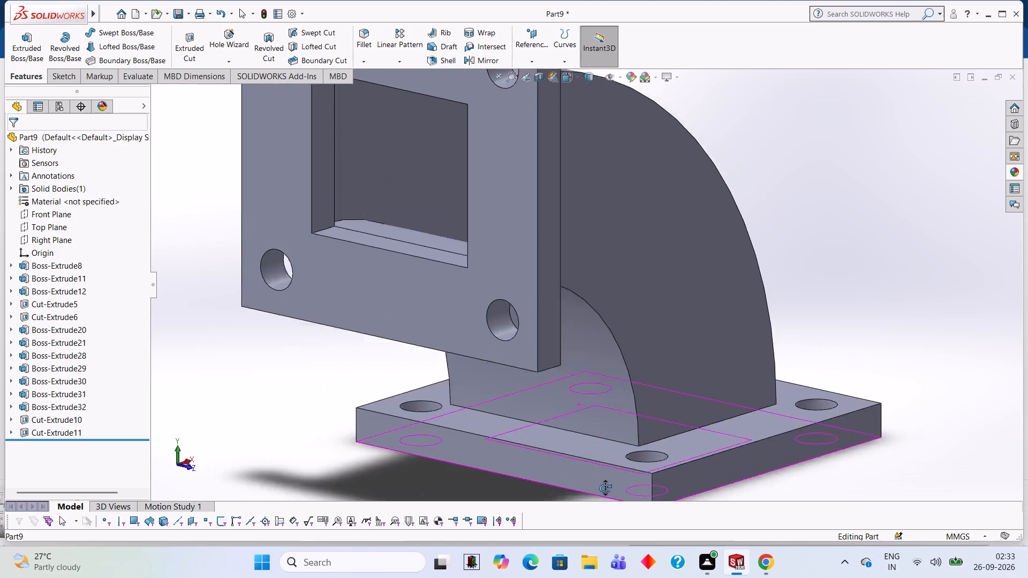
{"action": "middle_click_drag", "start_coordinate": [605, 488], "coordinate": [625, 493]}
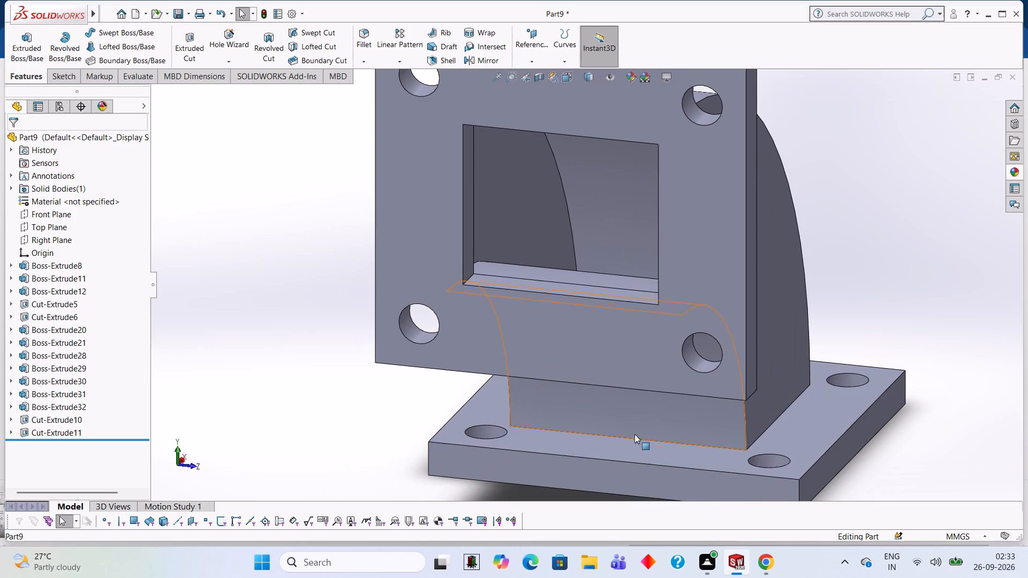
{"action": "scroll", "coordinate": [670, 385], "scroll_direction": "up", "scroll_amount": 1}
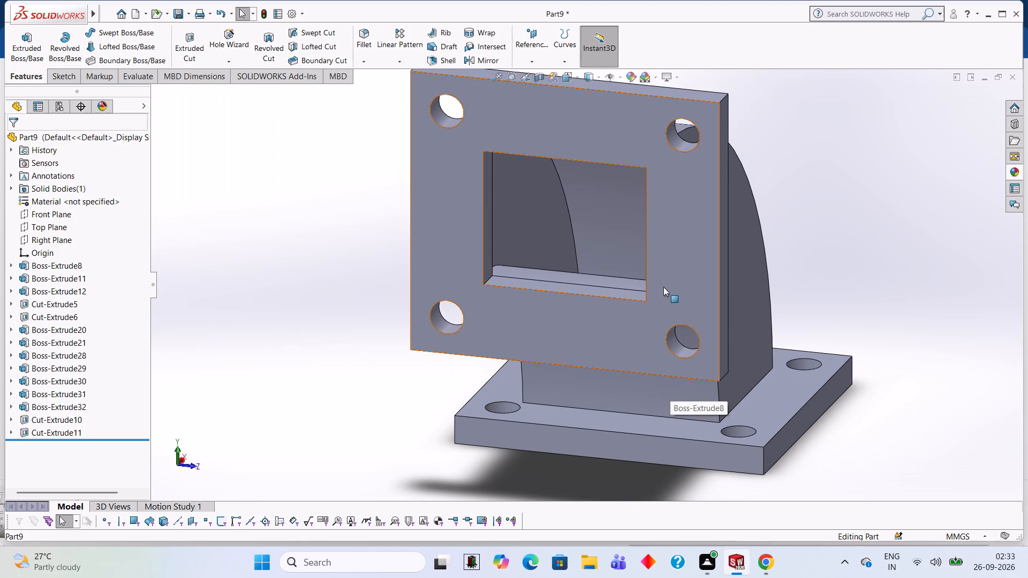
{"action": "scroll", "coordinate": [494, 253], "scroll_direction": "down", "scroll_amount": 6}
{"action": "middle_click_drag", "start_coordinate": [584, 314], "coordinate": [523, 356]}
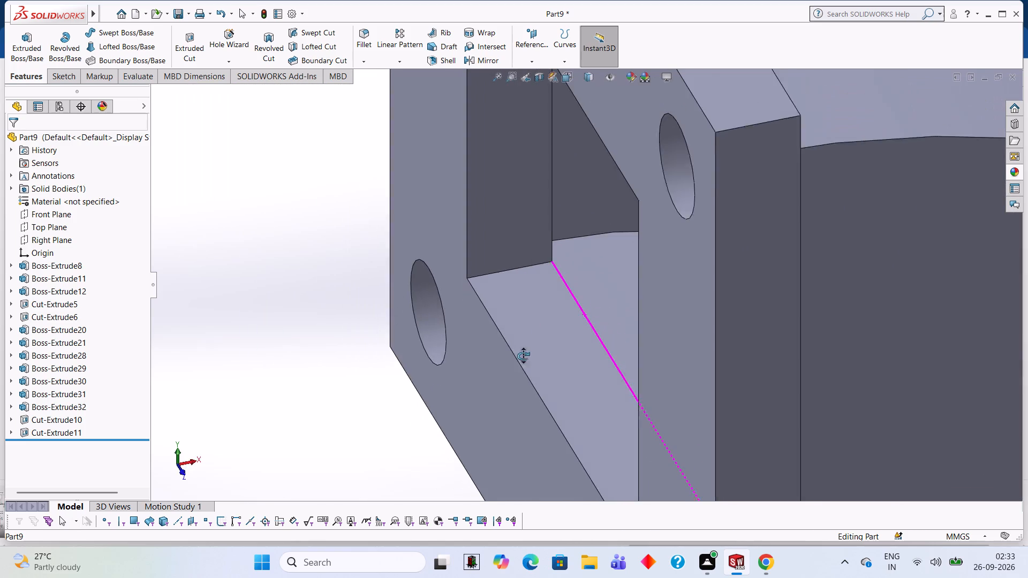
{"action": "middle_click_drag", "start_coordinate": [523, 356], "coordinate": [524, 369]}
{"action": "scroll", "coordinate": [570, 316], "scroll_direction": "up", "scroll_amount": 2}
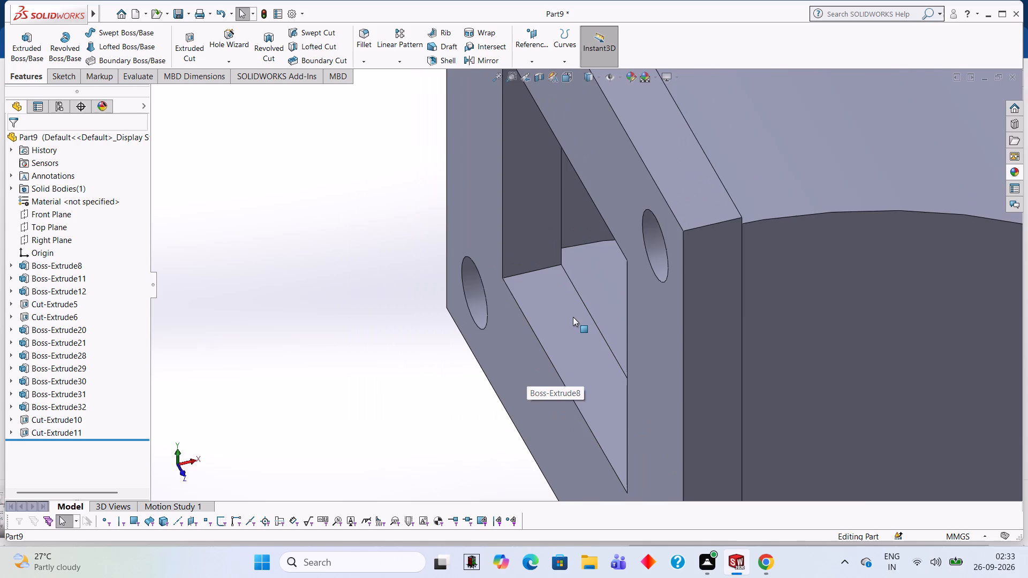
{"action": "scroll", "coordinate": [573, 317], "scroll_direction": "up", "scroll_amount": 2}
{"action": "scroll", "coordinate": [702, 321], "scroll_direction": "up", "scroll_amount": 2}
{"action": "scroll", "coordinate": [785, 321], "scroll_direction": "up", "scroll_amount": 2}
{"action": "scroll", "coordinate": [914, 349], "scroll_direction": "down", "scroll_amount": 1}
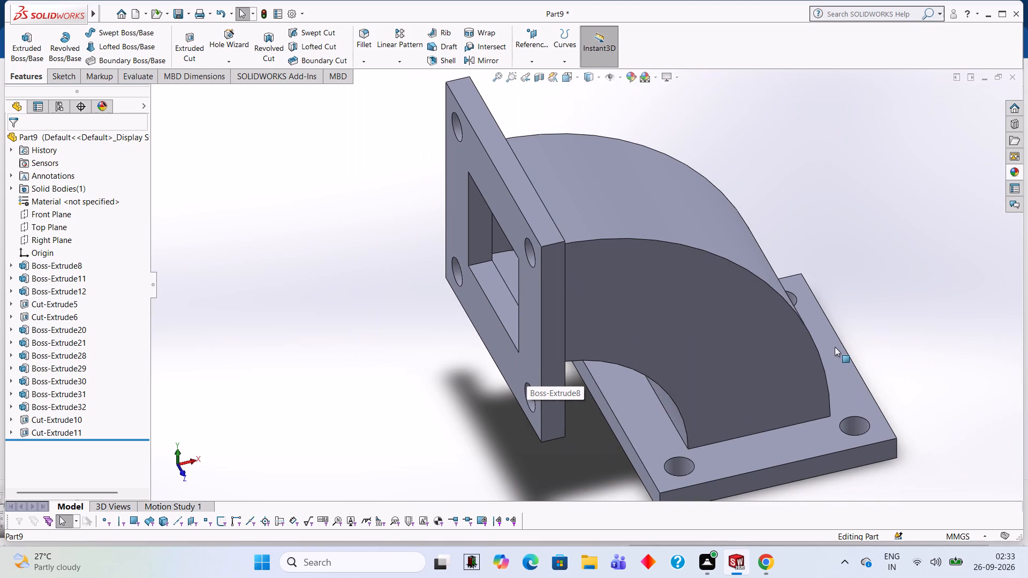
{"action": "middle_click_drag", "start_coordinate": [838, 335], "coordinate": [834, 294]}
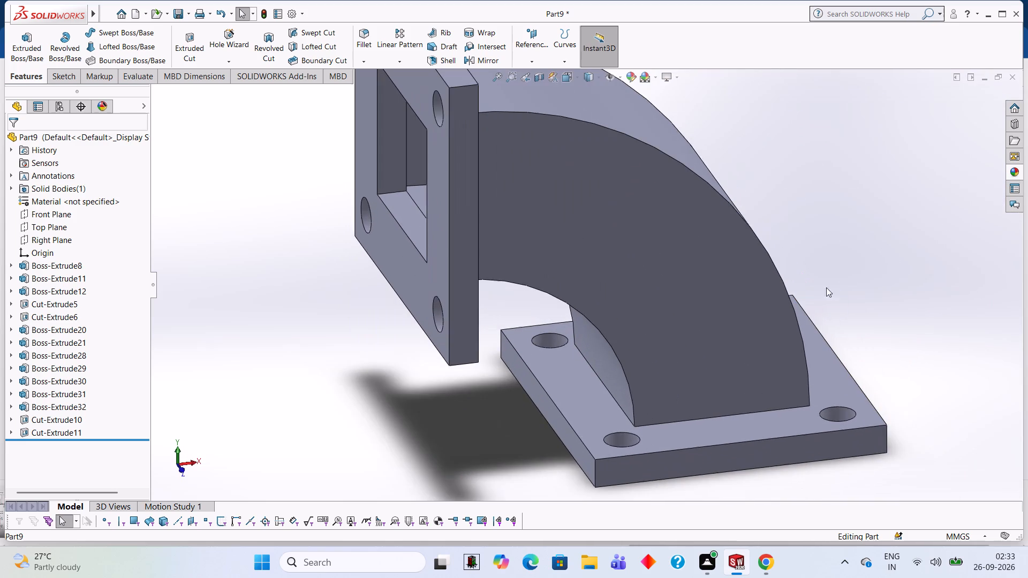
{"action": "scroll", "coordinate": [824, 293], "scroll_direction": "down", "scroll_amount": 1}
{"action": "scroll", "coordinate": [850, 219], "scroll_direction": "up", "scroll_amount": 2}
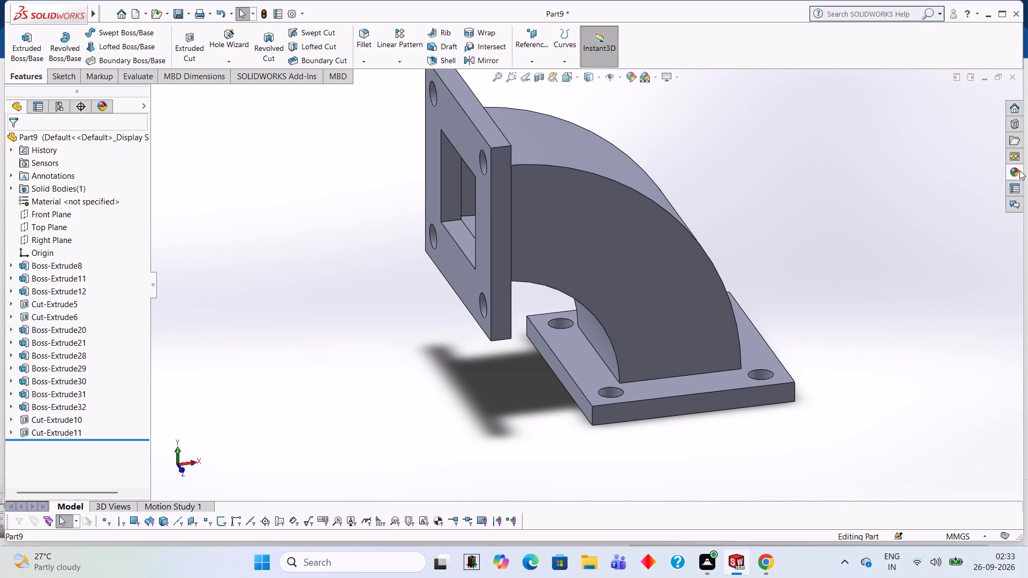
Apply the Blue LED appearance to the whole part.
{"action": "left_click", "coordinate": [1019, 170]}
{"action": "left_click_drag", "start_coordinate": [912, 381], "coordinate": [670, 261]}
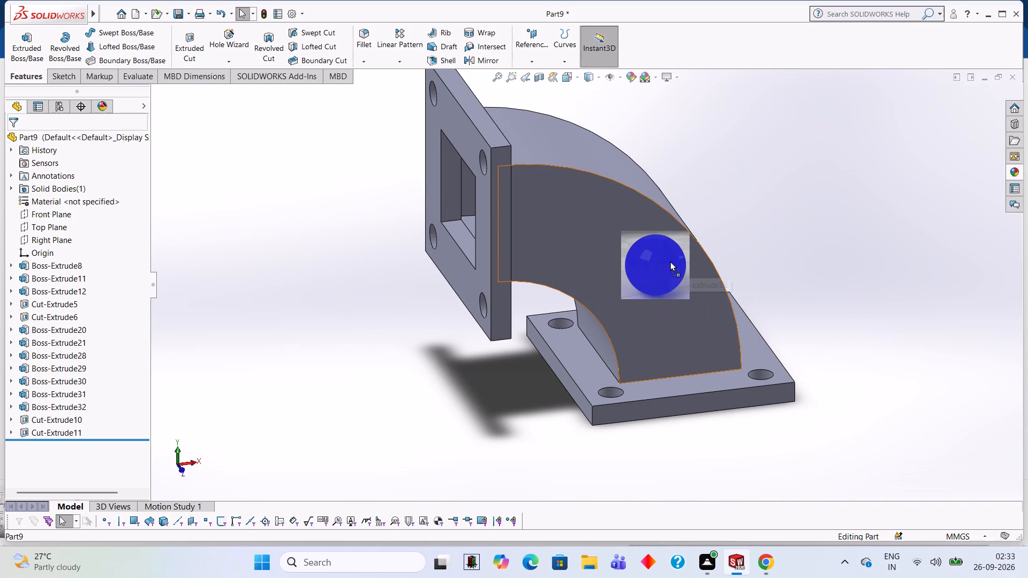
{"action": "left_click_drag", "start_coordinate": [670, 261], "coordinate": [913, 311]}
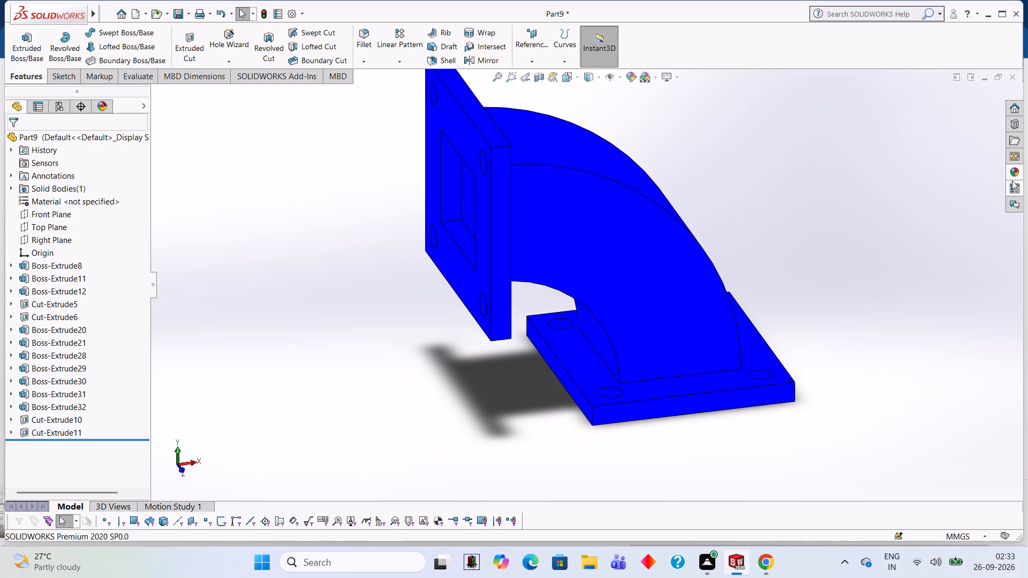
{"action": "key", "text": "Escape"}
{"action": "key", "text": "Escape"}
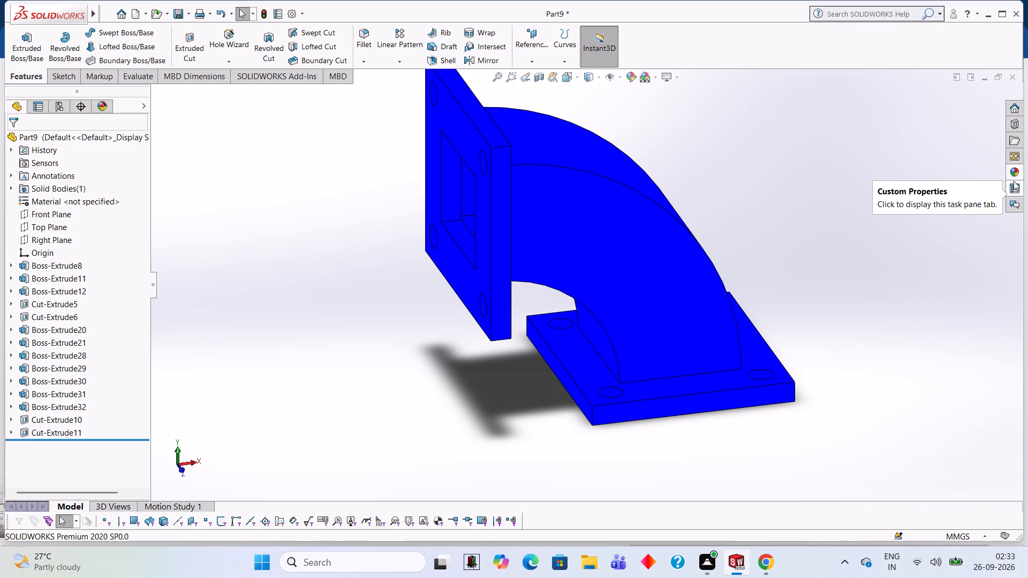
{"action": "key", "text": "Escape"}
Apply the Red LED appearance to the whole part.
{"action": "left_click", "coordinate": [1015, 168]}
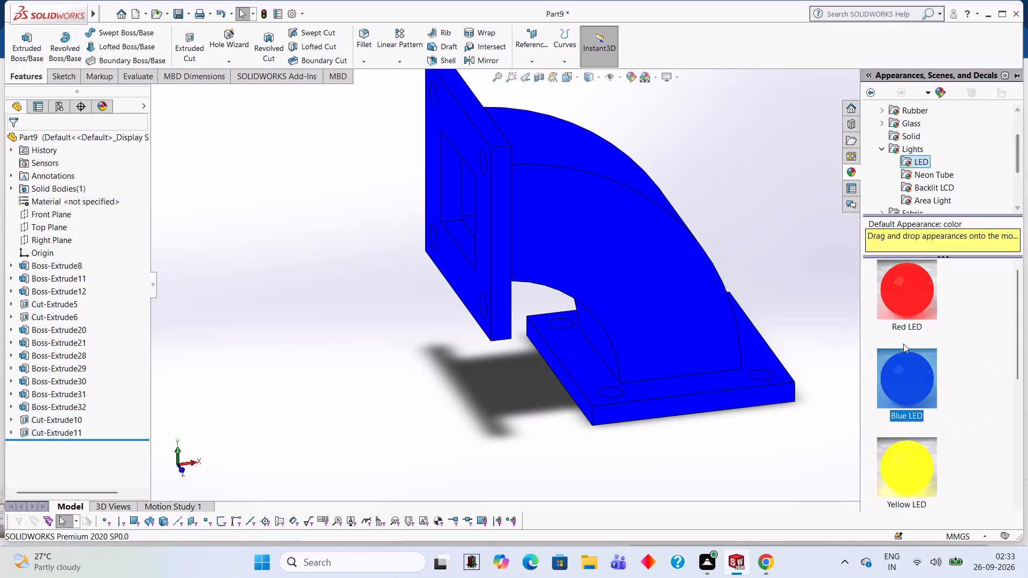
{"action": "left_click_drag", "start_coordinate": [915, 280], "coordinate": [663, 267]}
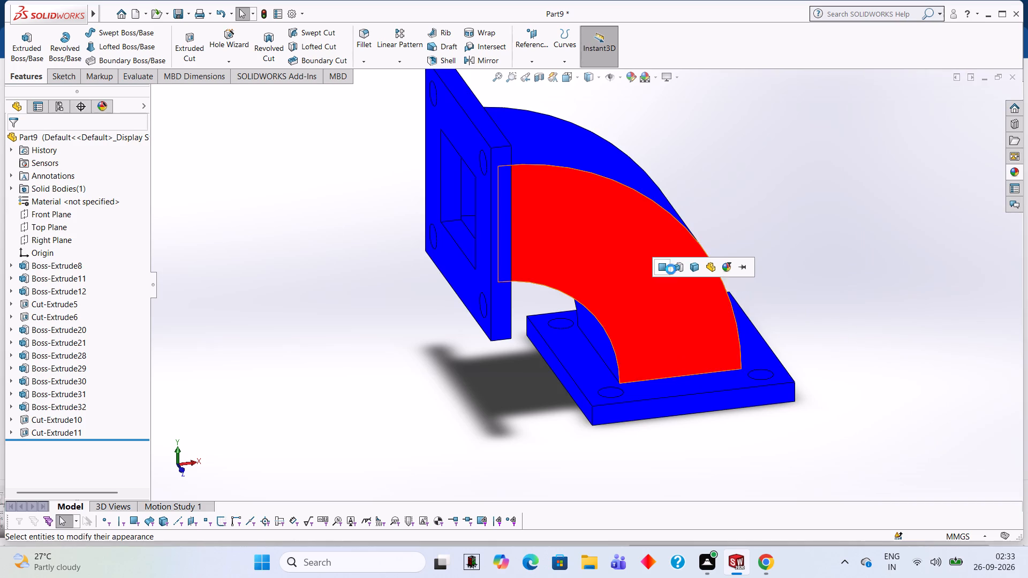
{"action": "left_click", "coordinate": [692, 274]}
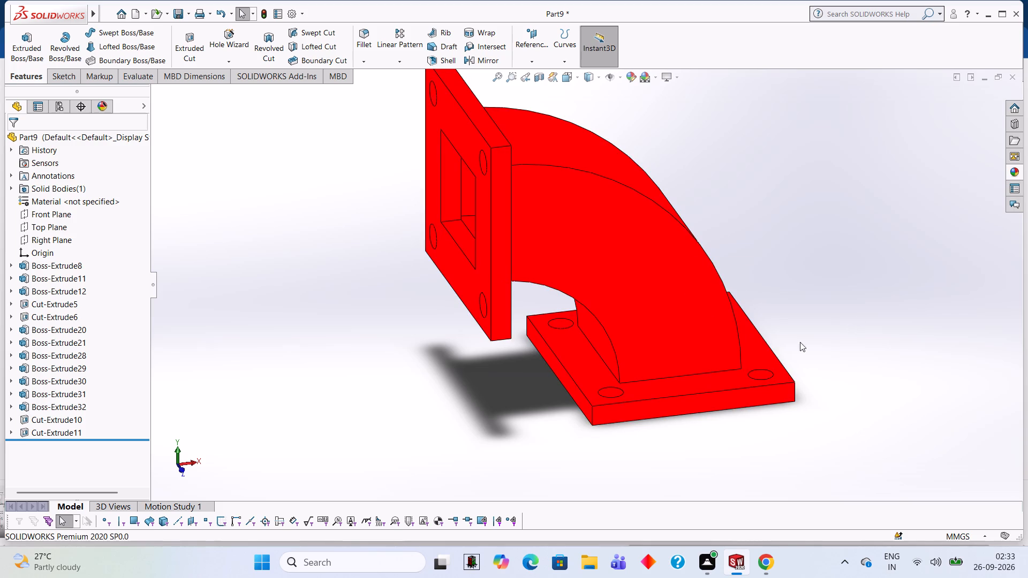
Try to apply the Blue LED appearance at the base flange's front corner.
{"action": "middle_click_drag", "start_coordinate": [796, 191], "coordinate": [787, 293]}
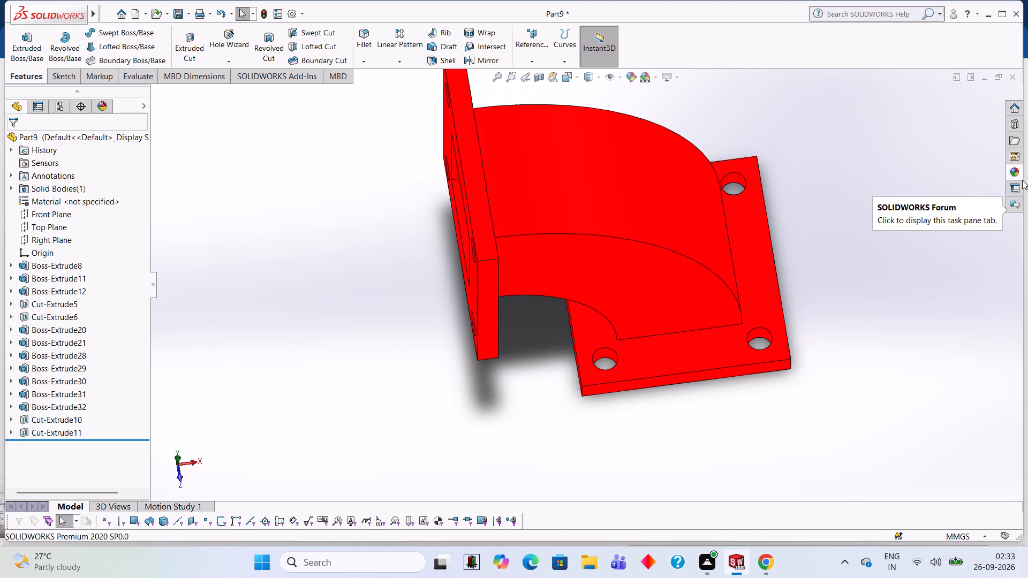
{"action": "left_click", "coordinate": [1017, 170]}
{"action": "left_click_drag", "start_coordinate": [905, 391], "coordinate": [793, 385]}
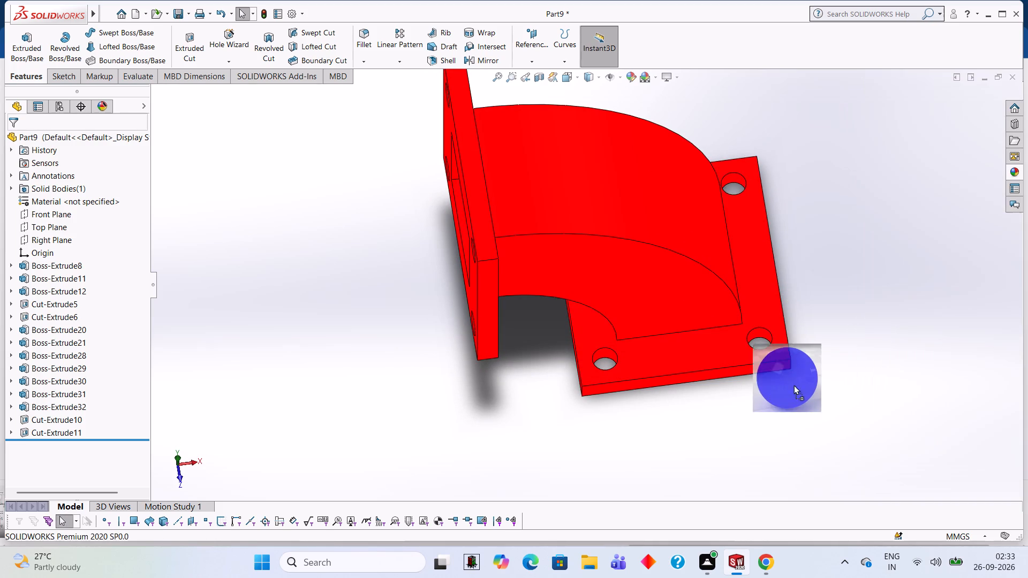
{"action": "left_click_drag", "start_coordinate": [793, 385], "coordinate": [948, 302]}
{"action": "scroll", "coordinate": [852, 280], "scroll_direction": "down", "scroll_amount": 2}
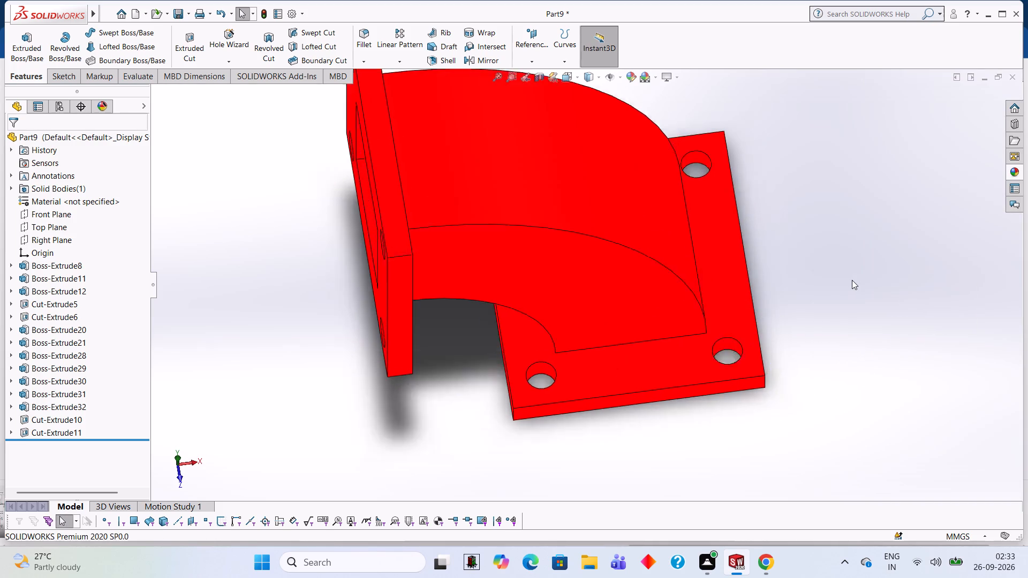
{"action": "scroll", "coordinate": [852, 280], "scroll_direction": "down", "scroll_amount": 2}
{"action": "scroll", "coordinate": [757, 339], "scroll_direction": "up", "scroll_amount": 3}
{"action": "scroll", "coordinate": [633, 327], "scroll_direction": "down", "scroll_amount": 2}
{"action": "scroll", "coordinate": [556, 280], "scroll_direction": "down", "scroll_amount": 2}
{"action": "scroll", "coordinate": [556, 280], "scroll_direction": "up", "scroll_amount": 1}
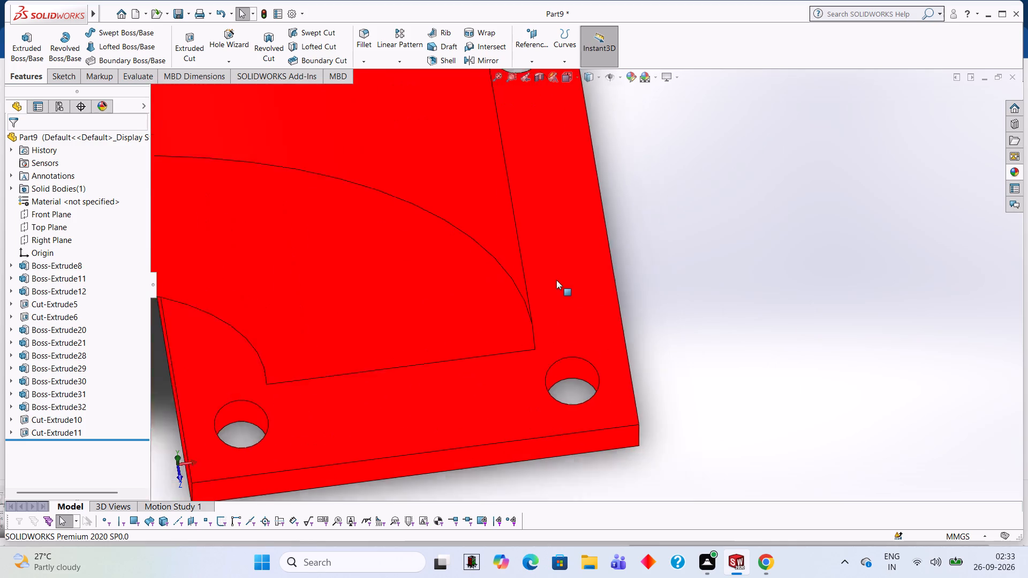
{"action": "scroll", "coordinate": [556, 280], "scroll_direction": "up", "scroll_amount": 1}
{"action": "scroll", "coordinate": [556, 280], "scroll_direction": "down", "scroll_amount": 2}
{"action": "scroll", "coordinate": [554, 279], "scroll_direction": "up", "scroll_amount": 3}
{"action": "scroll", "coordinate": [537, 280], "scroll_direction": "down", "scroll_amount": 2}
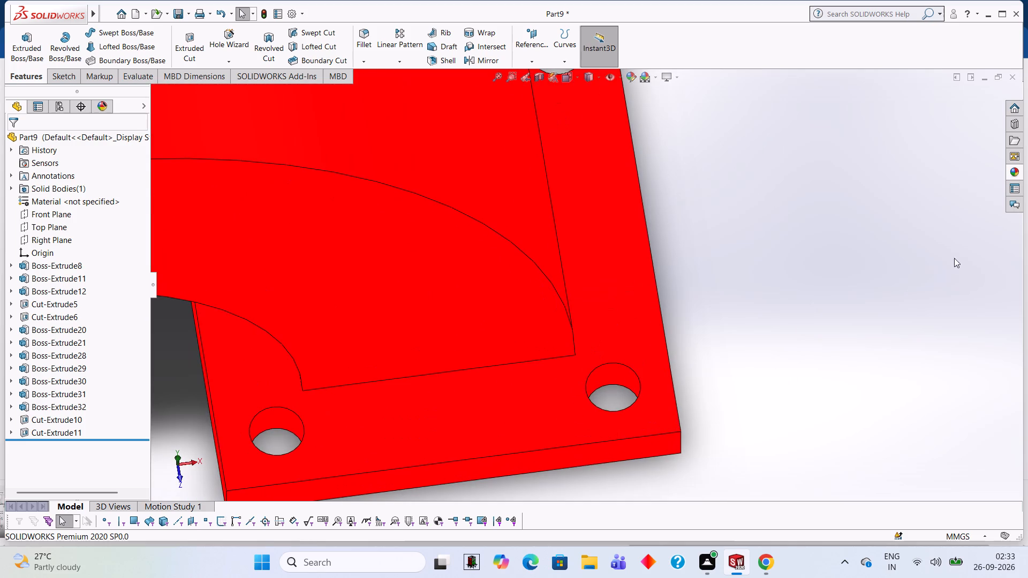
Apply the Blue LED appearance to the bolt-hole cut feature in the base flange.
{"action": "left_click", "coordinate": [1014, 177]}
{"action": "left_click_drag", "start_coordinate": [918, 360], "coordinate": [603, 375]}
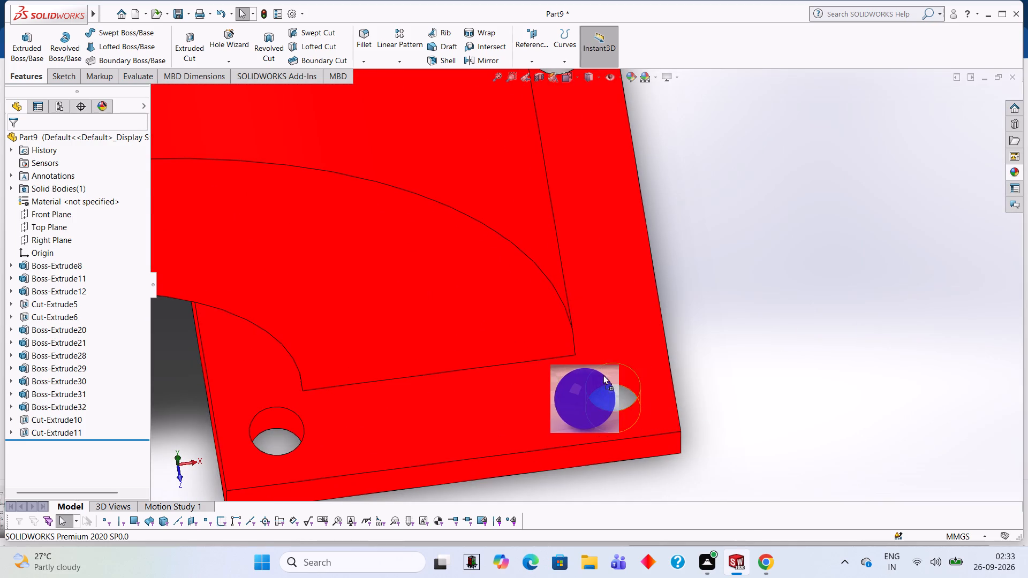
{"action": "left_click_drag", "start_coordinate": [603, 375], "coordinate": [609, 366]}
{"action": "left_click", "coordinate": [607, 364]}
{"action": "scroll", "coordinate": [728, 277], "scroll_direction": "up", "scroll_amount": 3}
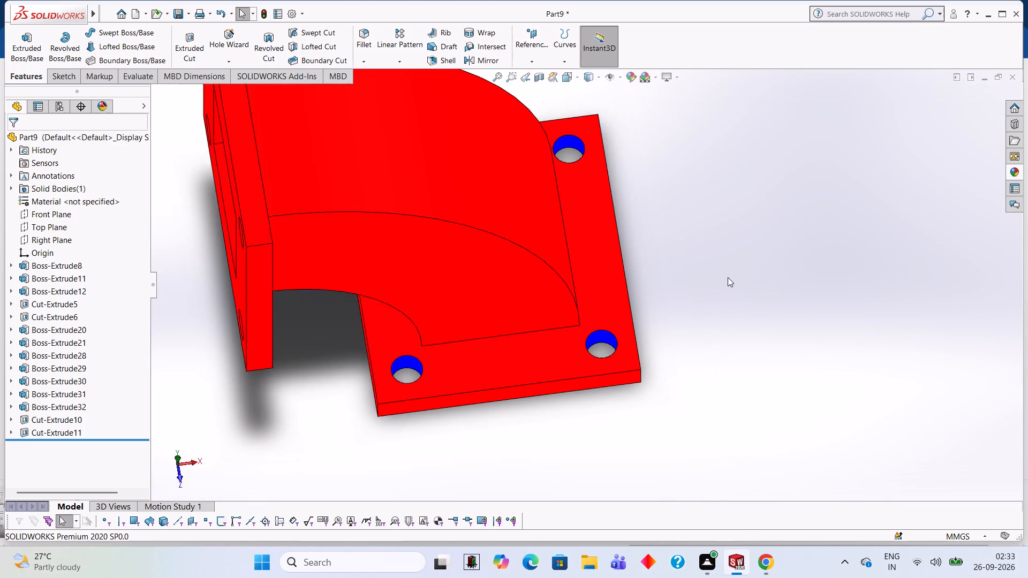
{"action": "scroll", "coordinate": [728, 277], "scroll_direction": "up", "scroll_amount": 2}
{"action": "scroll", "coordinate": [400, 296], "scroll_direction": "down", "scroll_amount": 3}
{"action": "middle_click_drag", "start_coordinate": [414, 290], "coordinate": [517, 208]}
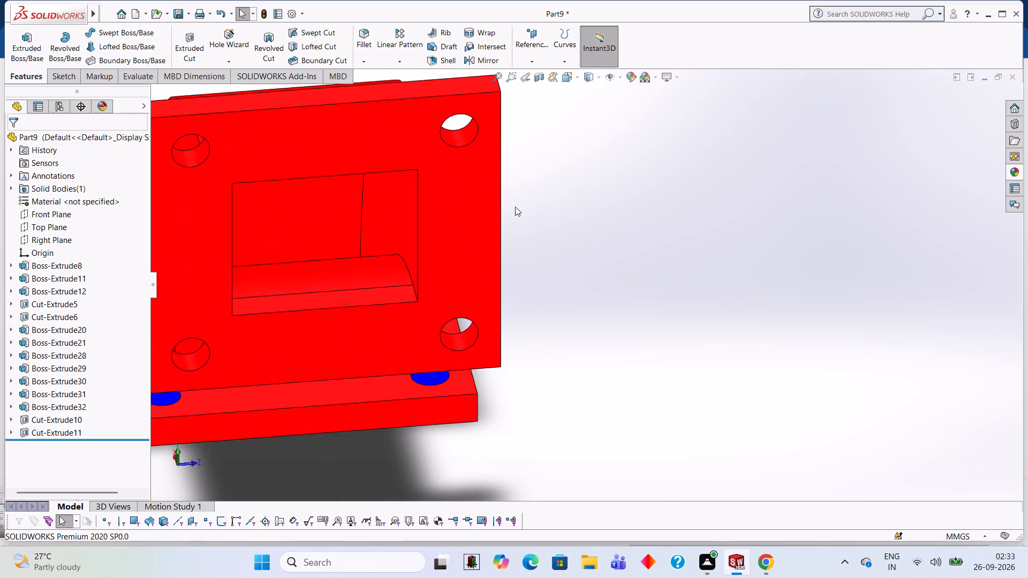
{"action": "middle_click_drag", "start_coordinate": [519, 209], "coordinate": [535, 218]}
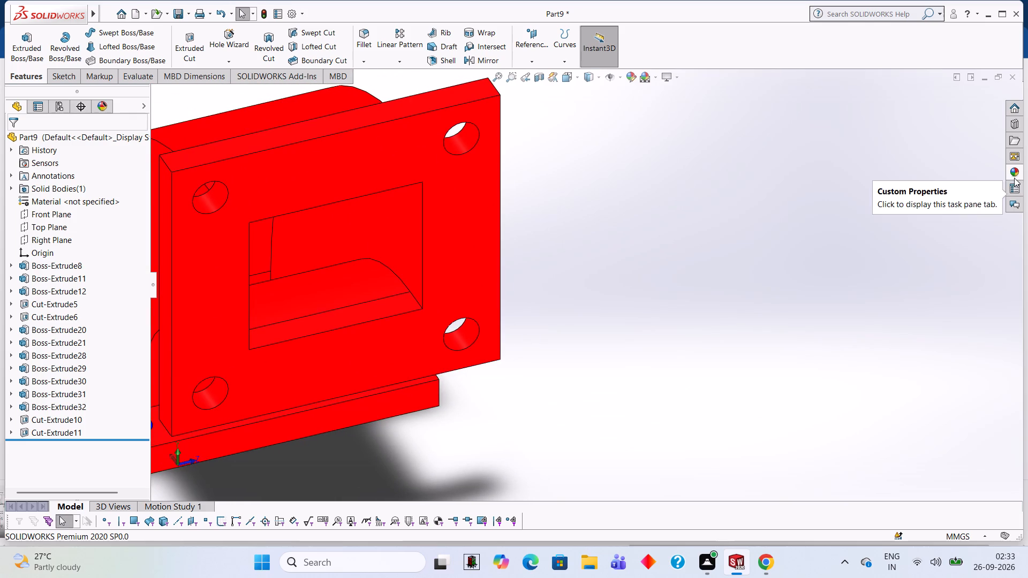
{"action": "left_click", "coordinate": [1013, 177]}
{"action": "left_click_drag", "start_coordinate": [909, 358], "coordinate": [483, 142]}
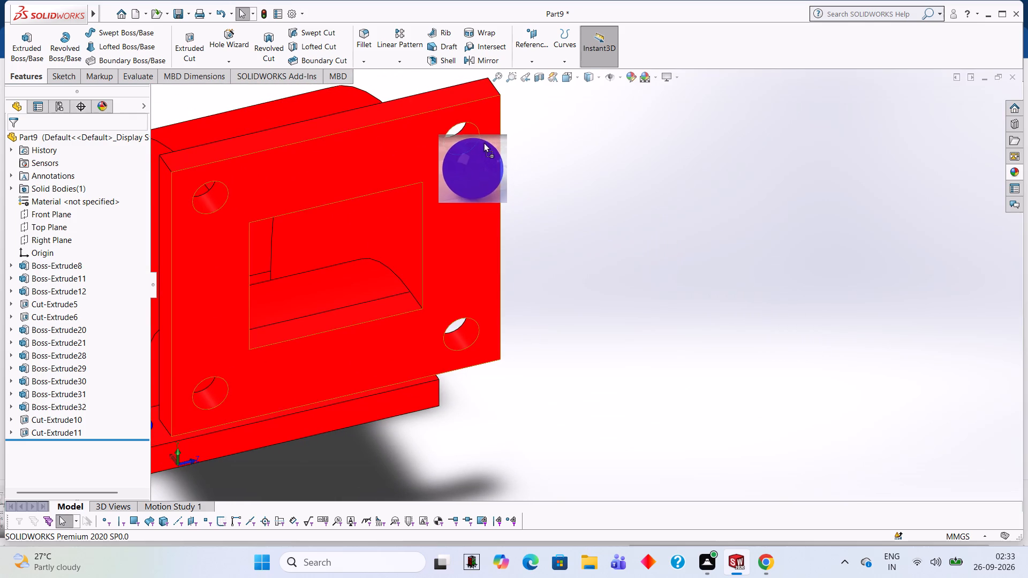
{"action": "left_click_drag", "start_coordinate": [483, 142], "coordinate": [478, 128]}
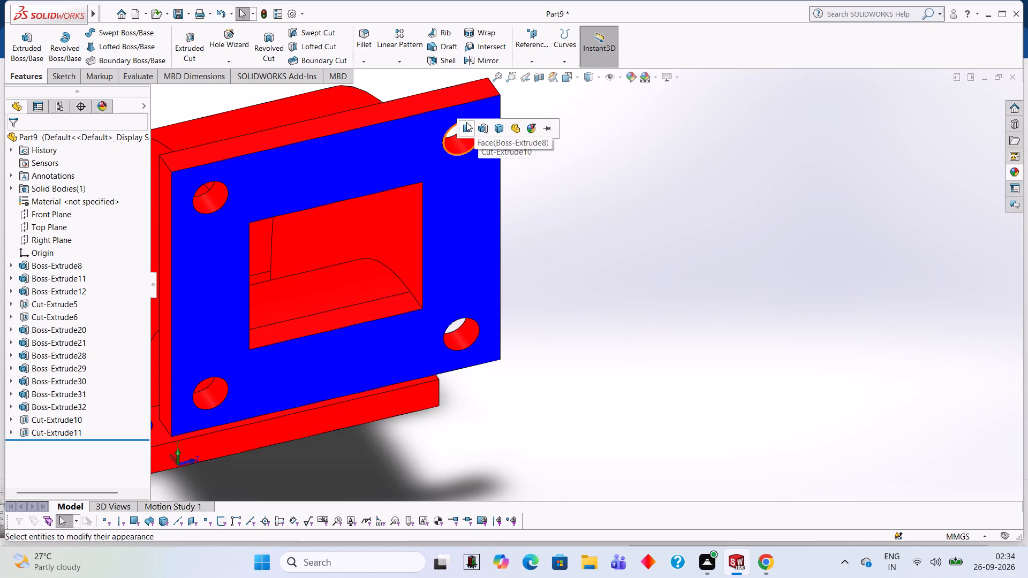
Apply the Blue LED appearance to the bolt-hole cut feature in the upright flange.
{"action": "scroll", "coordinate": [511, 136], "scroll_direction": "down", "scroll_amount": 1}
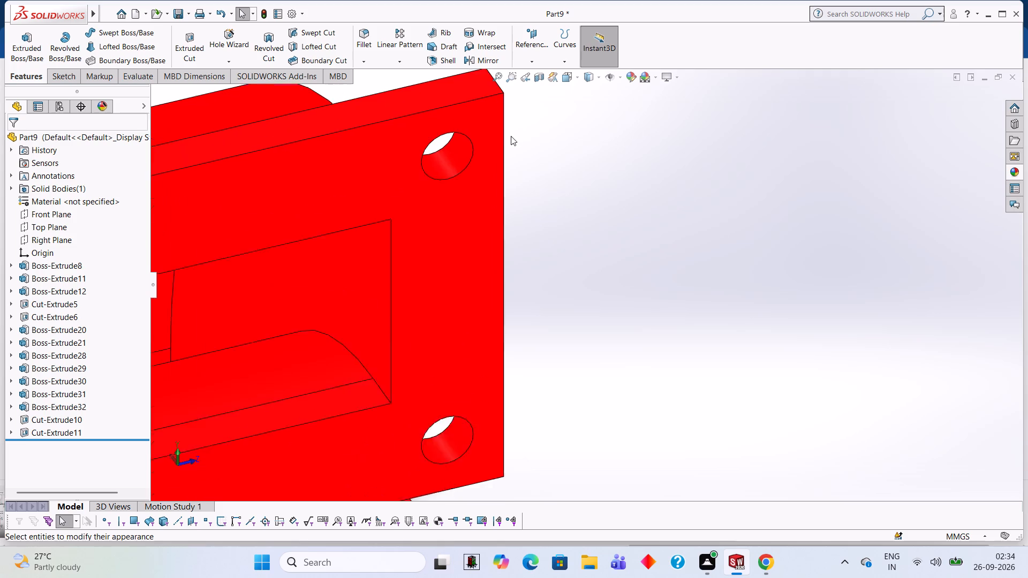
{"action": "scroll", "coordinate": [511, 136], "scroll_direction": "down", "scroll_amount": 3}
{"action": "left_click", "coordinate": [1015, 168]}
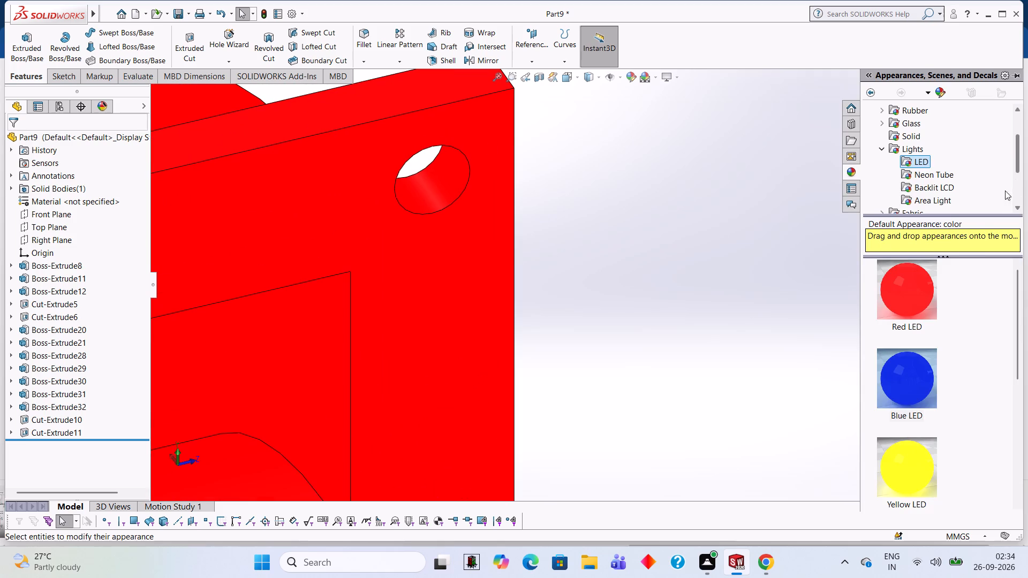
{"action": "left_click_drag", "start_coordinate": [898, 383], "coordinate": [404, 190]}
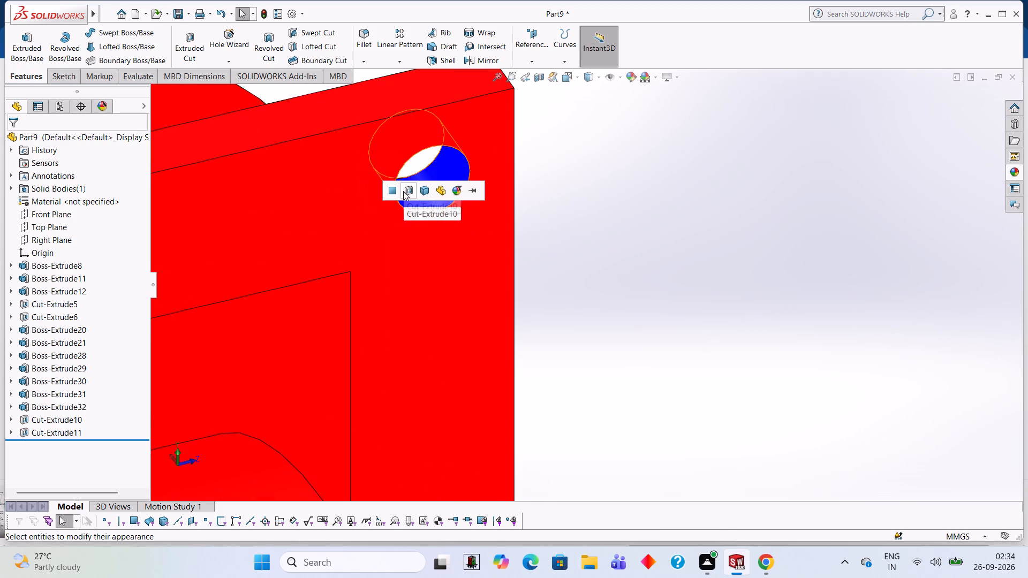
{"action": "scroll", "coordinate": [404, 191], "scroll_direction": "up", "scroll_amount": 3}
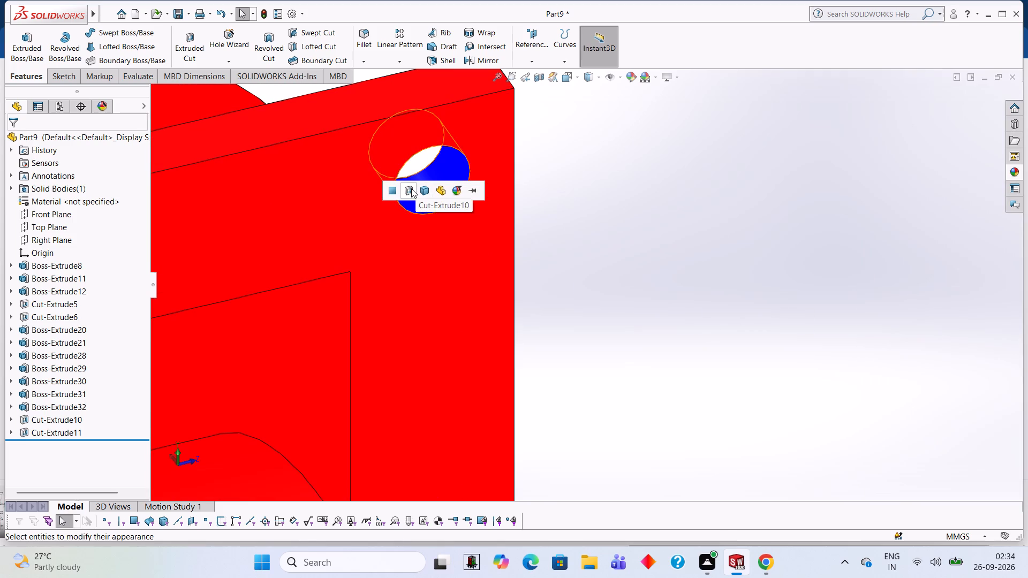
{"action": "left_click", "coordinate": [411, 188]}
{"action": "scroll", "coordinate": [515, 210], "scroll_direction": "up", "scroll_amount": 5}
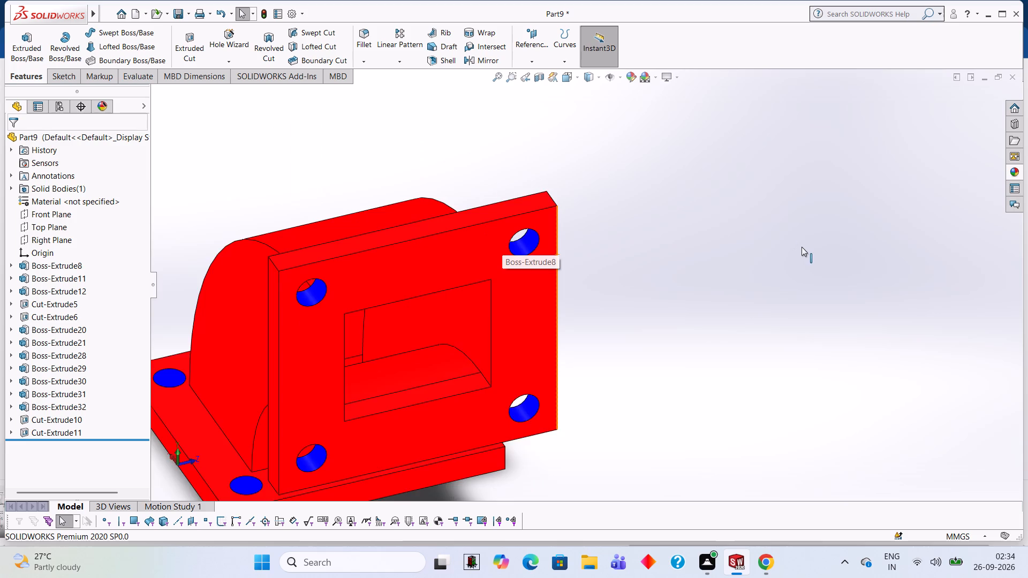
Apply the Yellow LED appearance to the duct's interior side wall seen through the upright flange's opening.
{"action": "scroll", "coordinate": [802, 247], "scroll_direction": "down", "scroll_amount": 1}
{"action": "scroll", "coordinate": [802, 247], "scroll_direction": "up", "scroll_amount": 1}
{"action": "left_click", "coordinate": [1018, 170]}
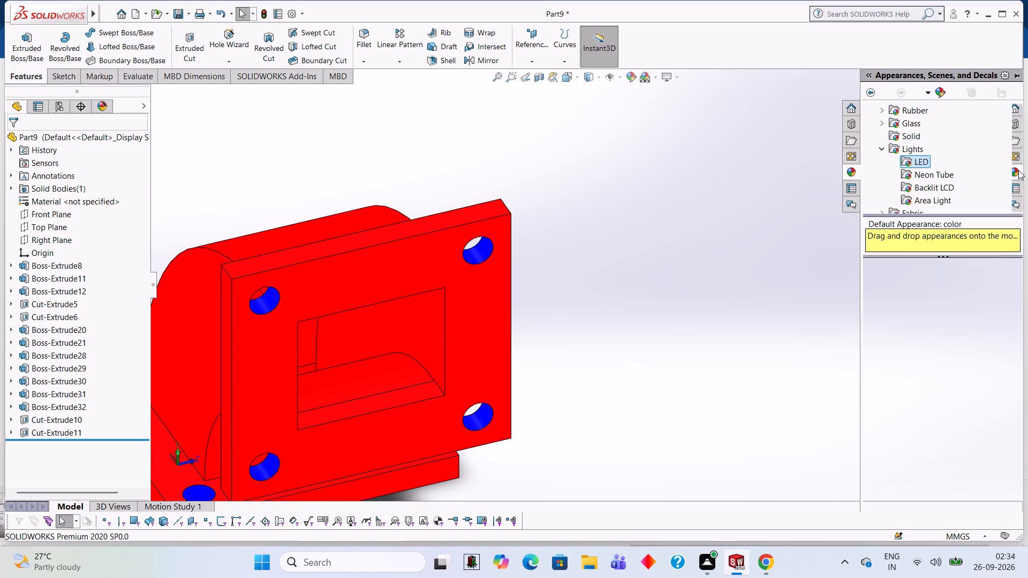
{"action": "left_click_drag", "start_coordinate": [911, 447], "coordinate": [401, 329]}
{"action": "left_click", "coordinate": [401, 329]}
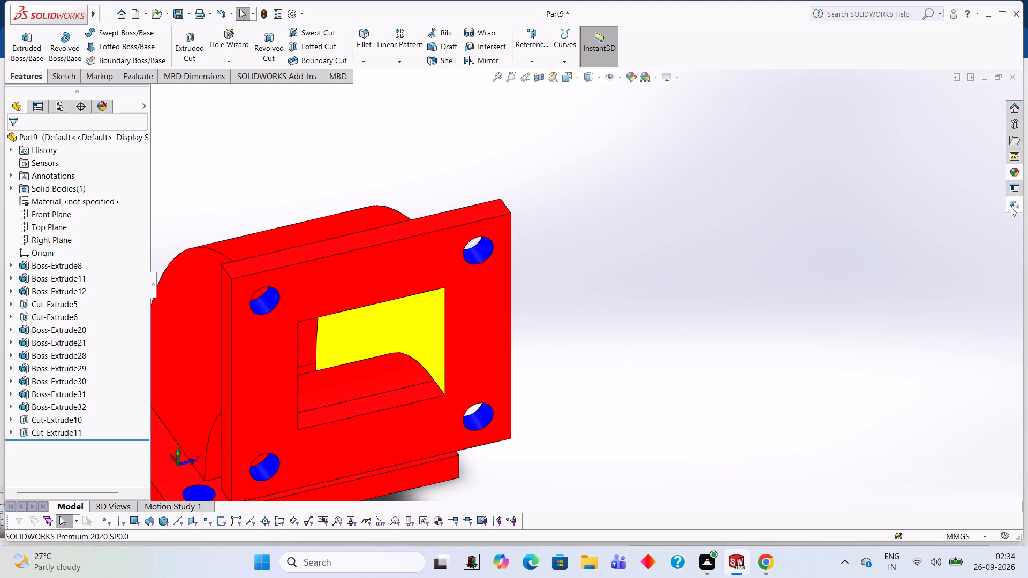
Apply the Yellow LED appearance to the duct's curved interior face on the inside of the bend.
{"action": "left_click", "coordinate": [1012, 172]}
{"action": "left_click_drag", "start_coordinate": [917, 448], "coordinate": [460, 340]}
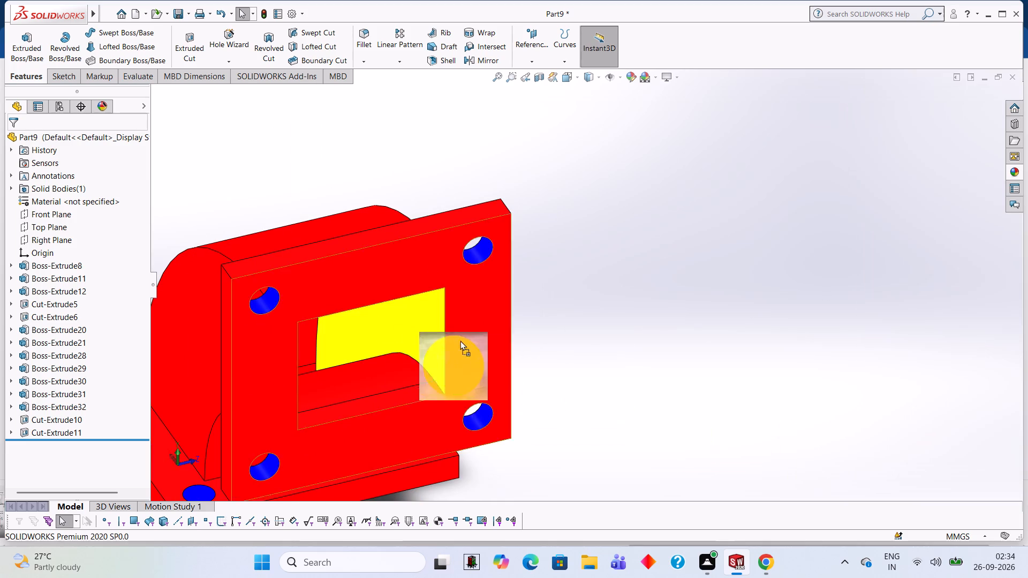
{"action": "left_click_drag", "start_coordinate": [460, 340], "coordinate": [387, 360]}
{"action": "left_click", "coordinate": [372, 365]}
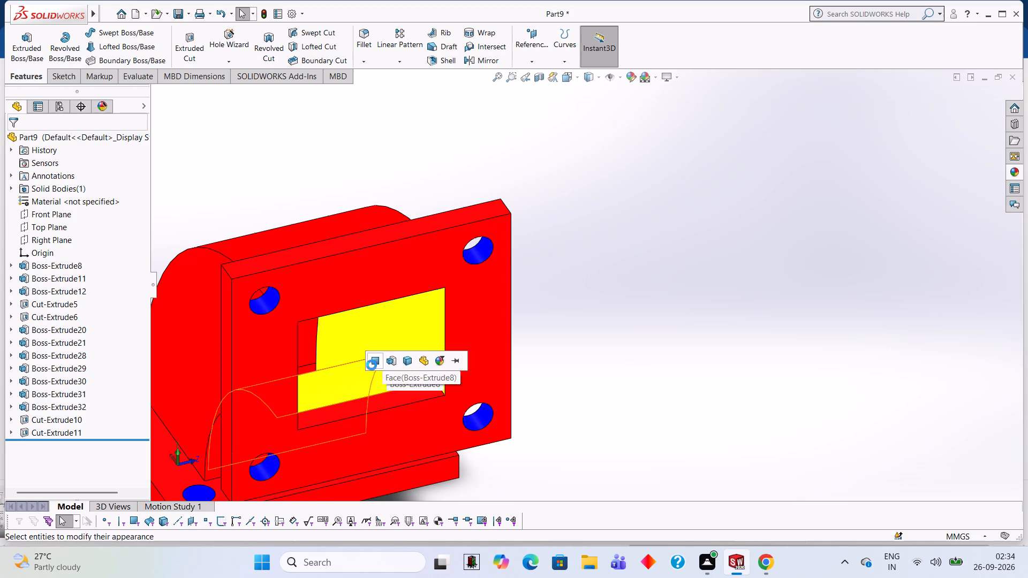
Apply the Yellow LED appearance to the opposite interior side wall face of the duct.
{"action": "middle_click_drag", "start_coordinate": [864, 231], "coordinate": [789, 195]}
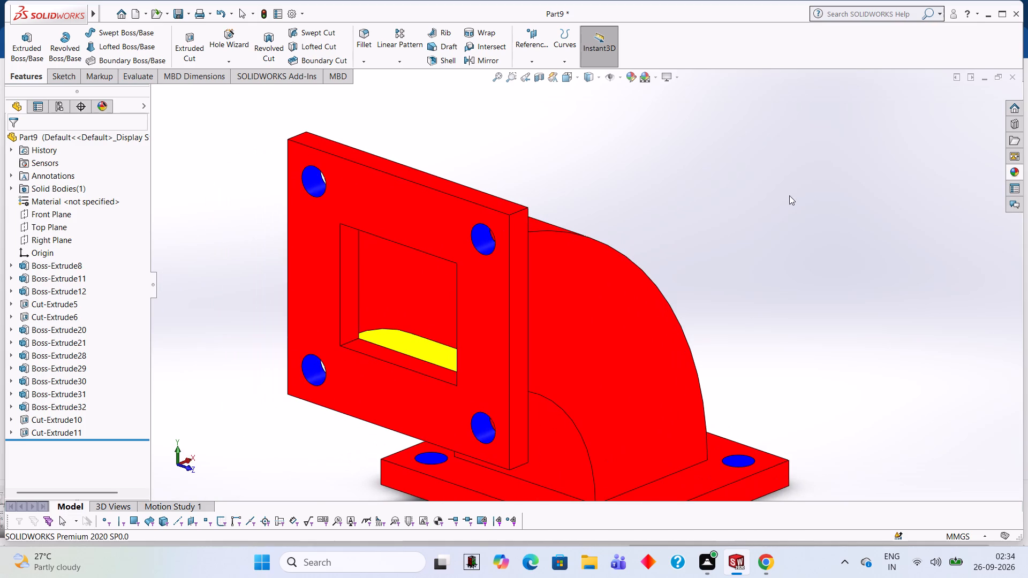
{"action": "left_click", "coordinate": [1016, 174]}
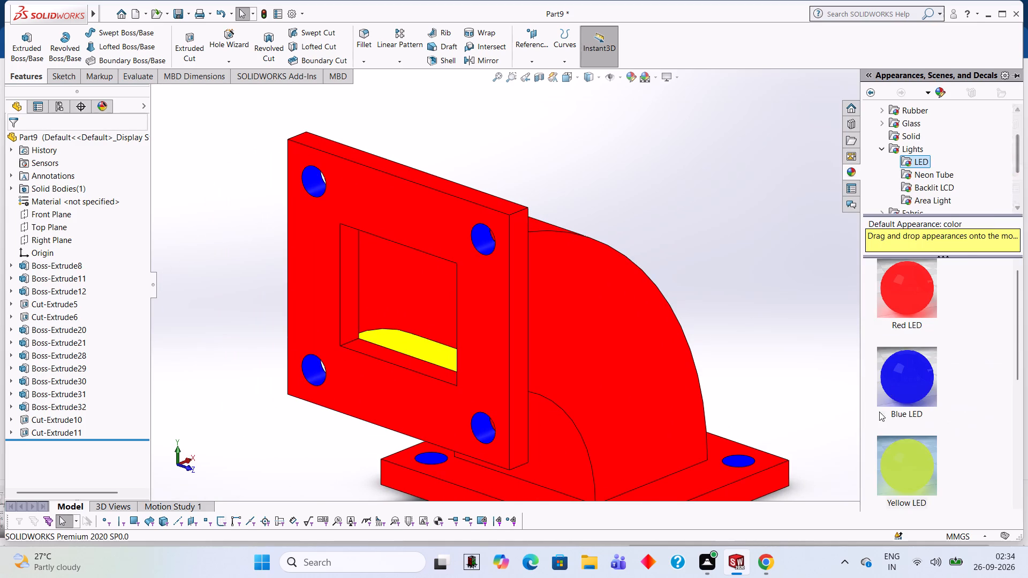
{"action": "left_click_drag", "start_coordinate": [900, 454], "coordinate": [405, 275]}
{"action": "left_click", "coordinate": [405, 275]}
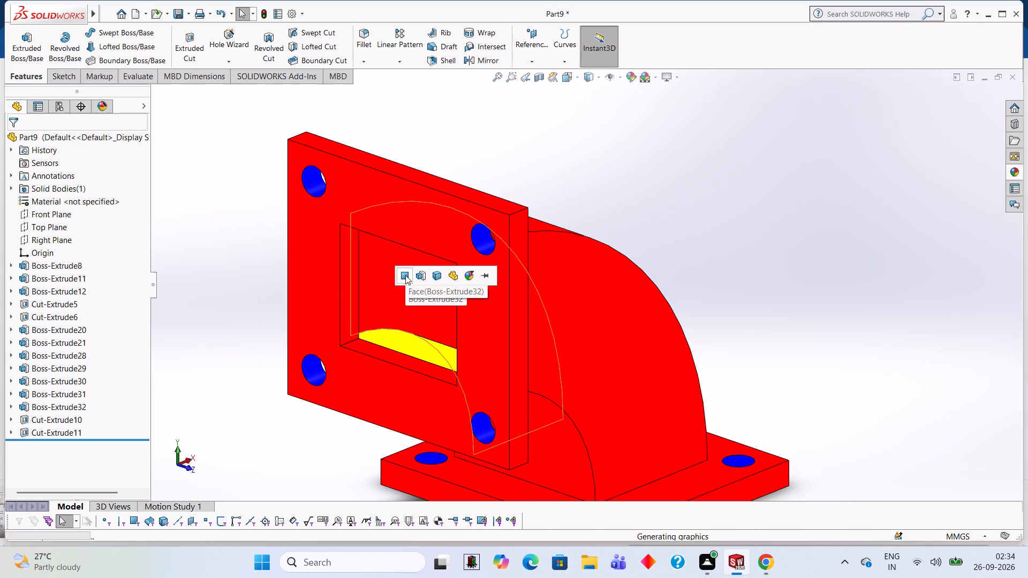
Apply the Yellow LED appearance to the duct's curved interior face on the outside of the bend.
{"action": "middle_click_drag", "start_coordinate": [849, 192], "coordinate": [810, 172]}
{"action": "scroll", "coordinate": [849, 192], "scroll_direction": "up", "scroll_amount": 1}
{"action": "middle_click_drag", "start_coordinate": [804, 227], "coordinate": [810, 231]}
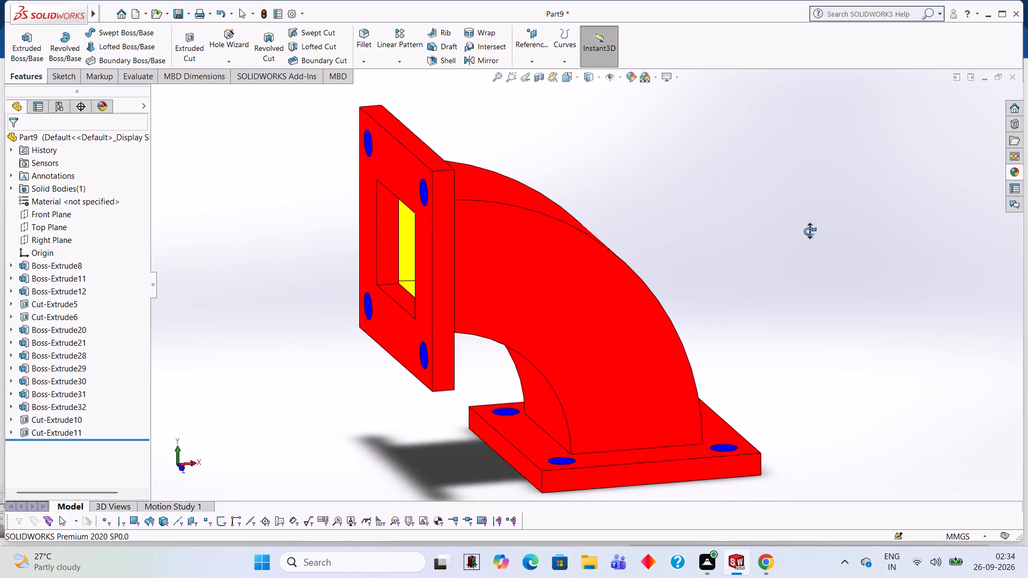
{"action": "middle_click_drag", "start_coordinate": [810, 231], "coordinate": [887, 162]}
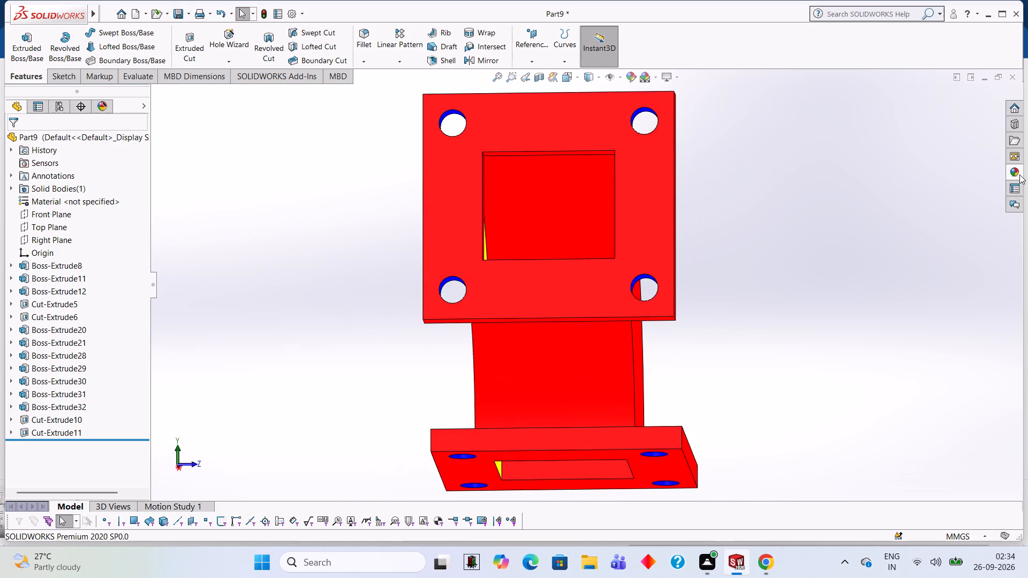
{"action": "left_click", "coordinate": [1021, 174]}
{"action": "left_click_drag", "start_coordinate": [913, 483], "coordinate": [557, 207]}
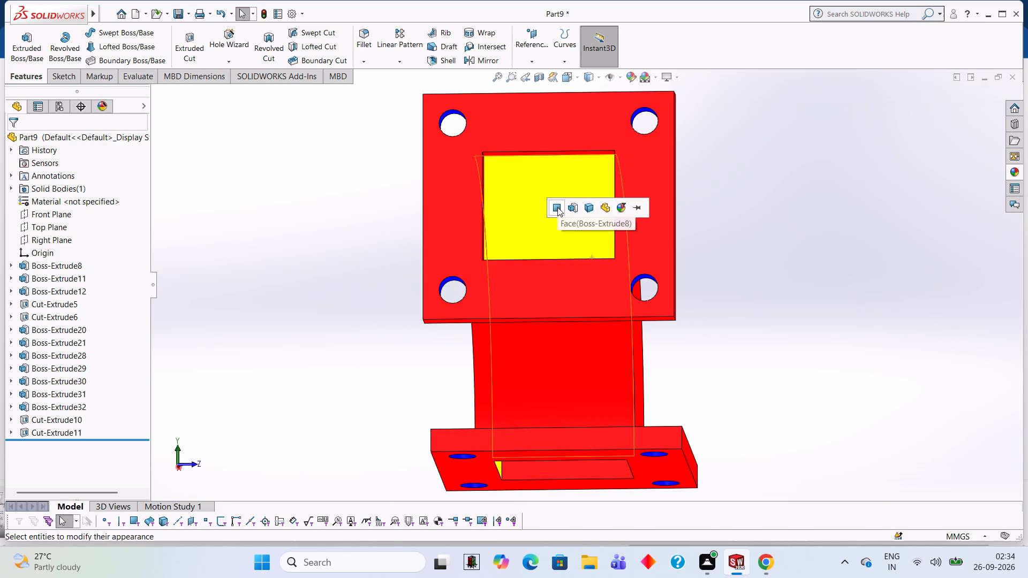
{"action": "left_click", "coordinate": [557, 207]}
Apply the Yellow LED appearance to the bottom face of the upright flange's rectangular opening.
{"action": "middle_click_drag", "start_coordinate": [719, 244], "coordinate": [746, 173]}
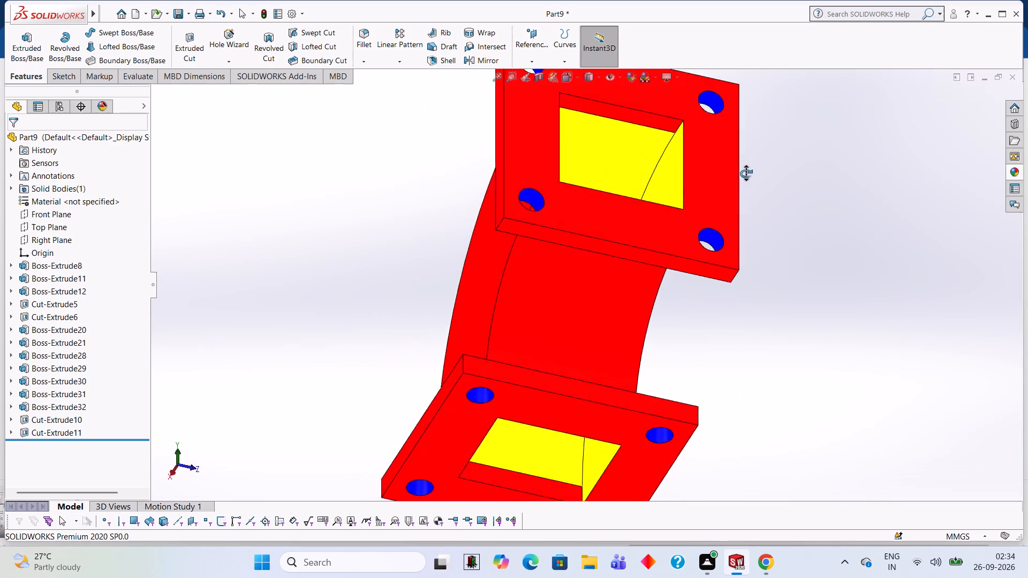
{"action": "middle_click_drag", "start_coordinate": [746, 173], "coordinate": [772, 322]}
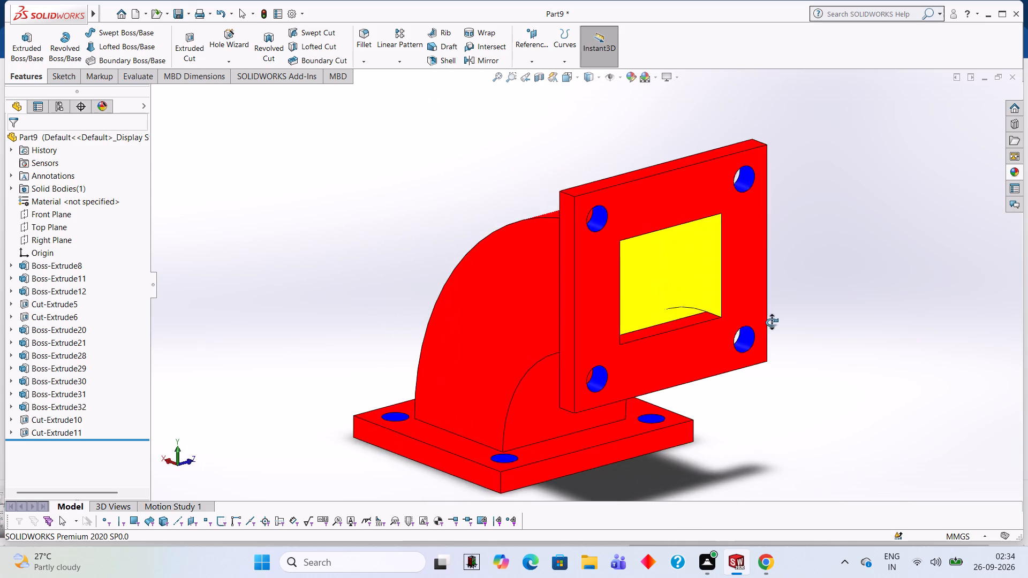
{"action": "middle_click_drag", "start_coordinate": [772, 322], "coordinate": [785, 354]}
{"action": "middle_click_drag", "start_coordinate": [785, 354], "coordinate": [802, 323]}
{"action": "middle_click_drag", "start_coordinate": [804, 316], "coordinate": [795, 297]}
{"action": "middle_click_drag", "start_coordinate": [798, 291], "coordinate": [812, 294]}
{"action": "middle_click_drag", "start_coordinate": [821, 283], "coordinate": [809, 351]}
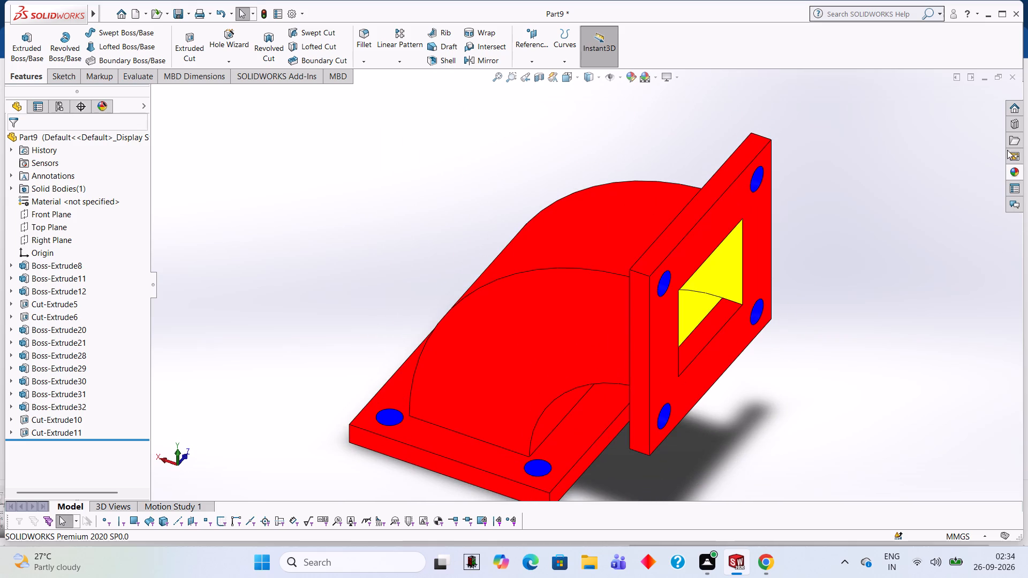
{"action": "left_click", "coordinate": [1021, 172]}
{"action": "left_click_drag", "start_coordinate": [896, 463], "coordinate": [827, 409]}
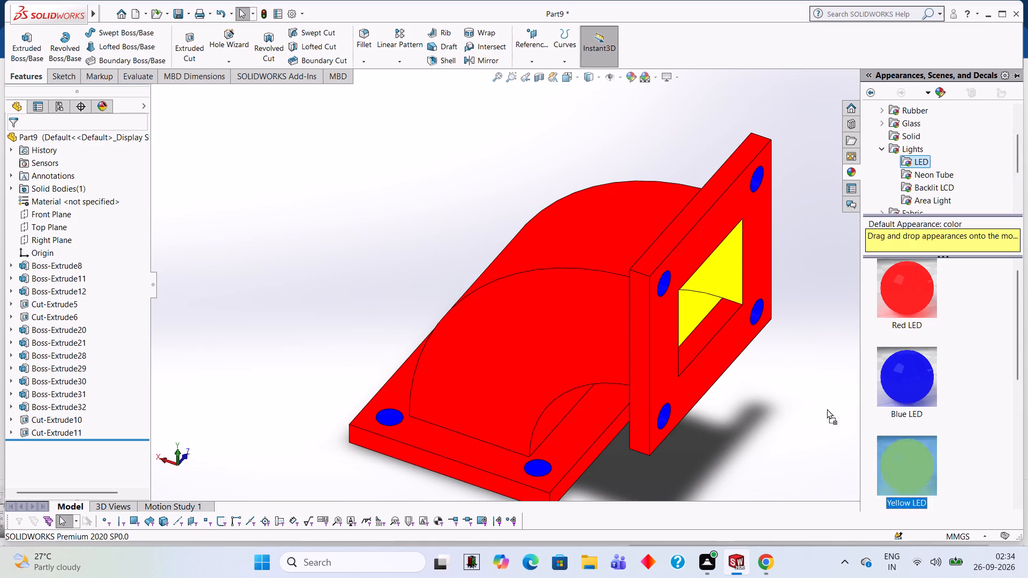
{"action": "left_click_drag", "start_coordinate": [827, 409], "coordinate": [710, 315]}
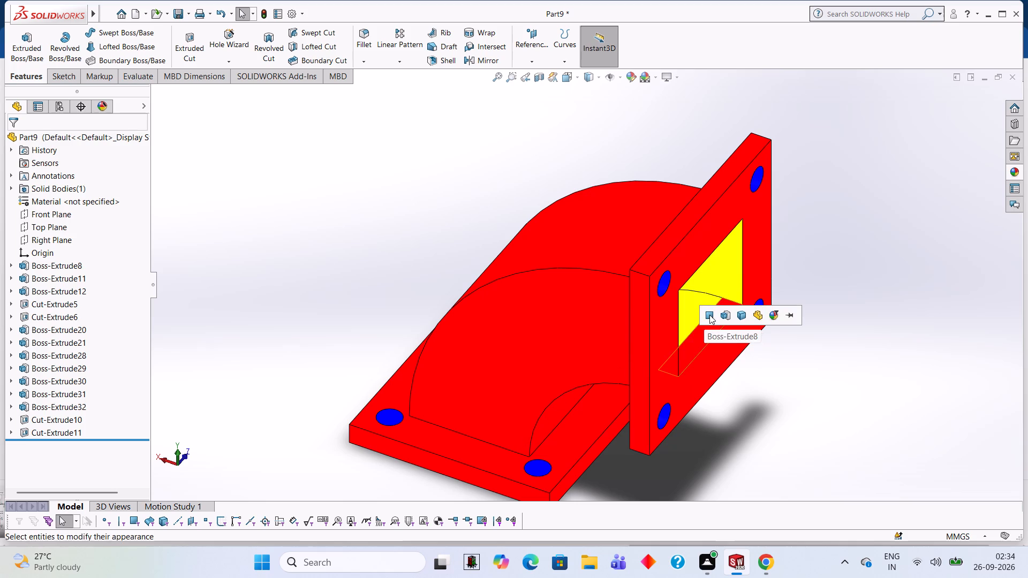
{"action": "left_click", "coordinate": [709, 315]}
Examine the upright flange's opening and the coloured elbow from several angles for faces still uncoloured.
{"action": "middle_click_drag", "start_coordinate": [889, 290], "coordinate": [807, 256]}
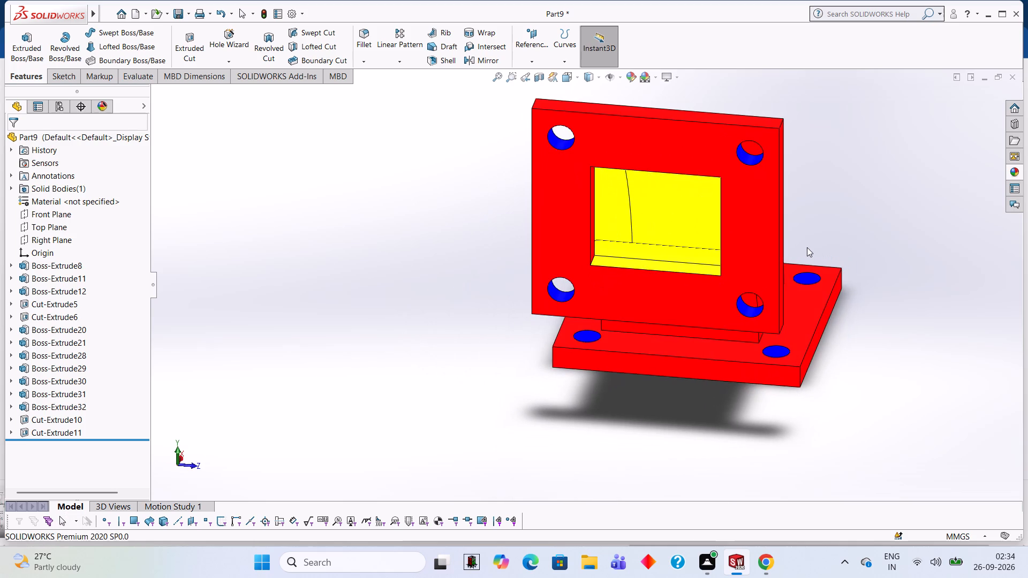
{"action": "middle_click_drag", "start_coordinate": [821, 262], "coordinate": [770, 233]}
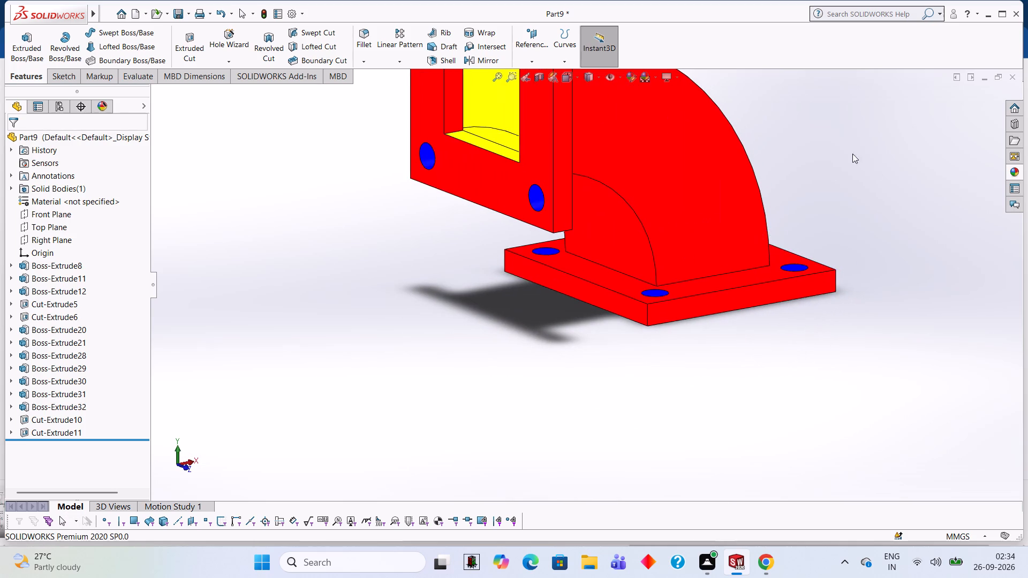
{"action": "scroll", "coordinate": [812, 150], "scroll_direction": "up", "scroll_amount": 2}
{"action": "scroll", "coordinate": [695, 102], "scroll_direction": "up", "scroll_amount": 2}
{"action": "middle_click_drag", "start_coordinate": [695, 115], "coordinate": [678, 243]}
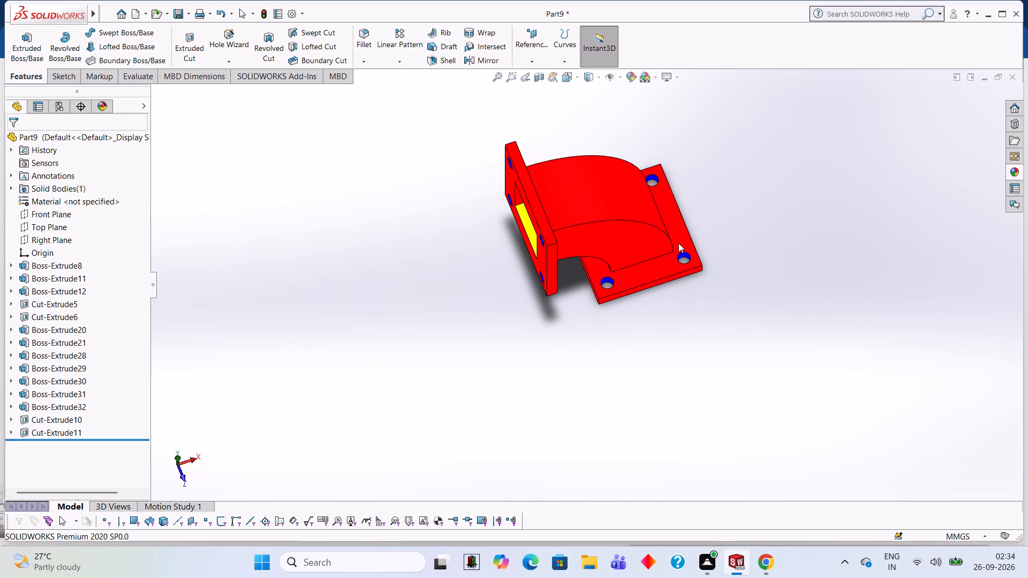
{"action": "middle_click_drag", "start_coordinate": [702, 301], "coordinate": [716, 179]}
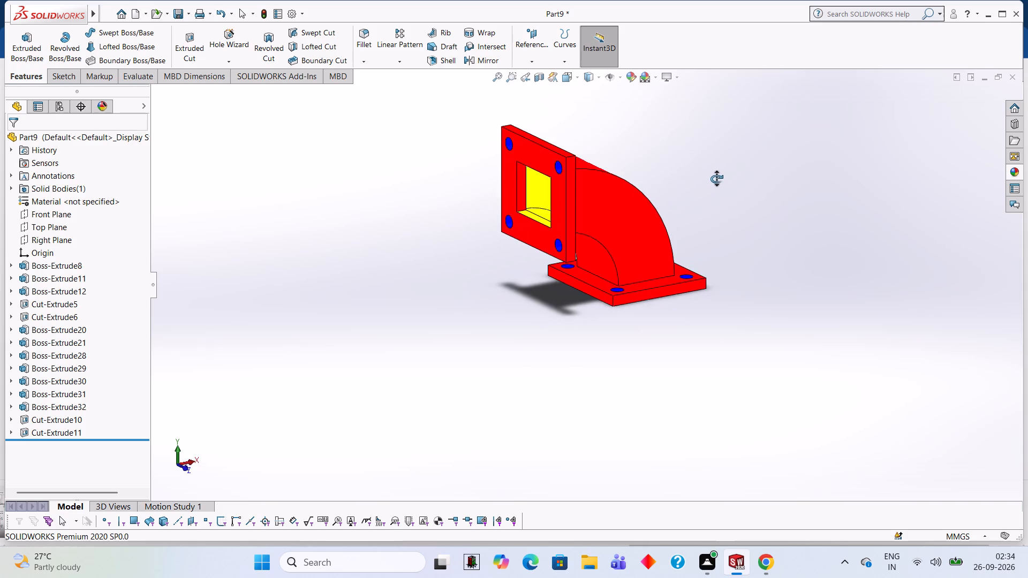
{"action": "middle_click_drag", "start_coordinate": [716, 179], "coordinate": [724, 182]}
{"action": "scroll", "coordinate": [519, 199], "scroll_direction": "down", "scroll_amount": 5}
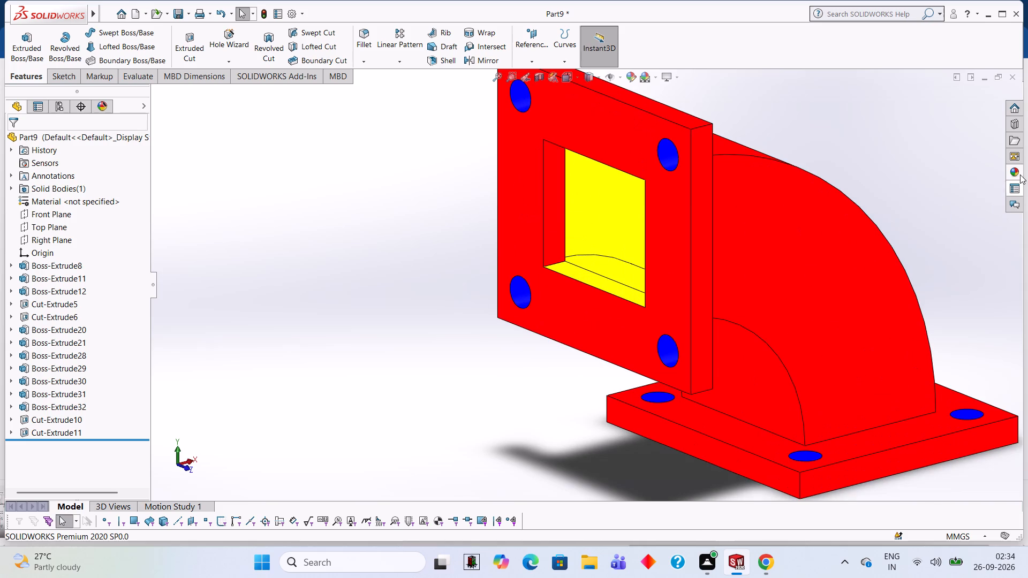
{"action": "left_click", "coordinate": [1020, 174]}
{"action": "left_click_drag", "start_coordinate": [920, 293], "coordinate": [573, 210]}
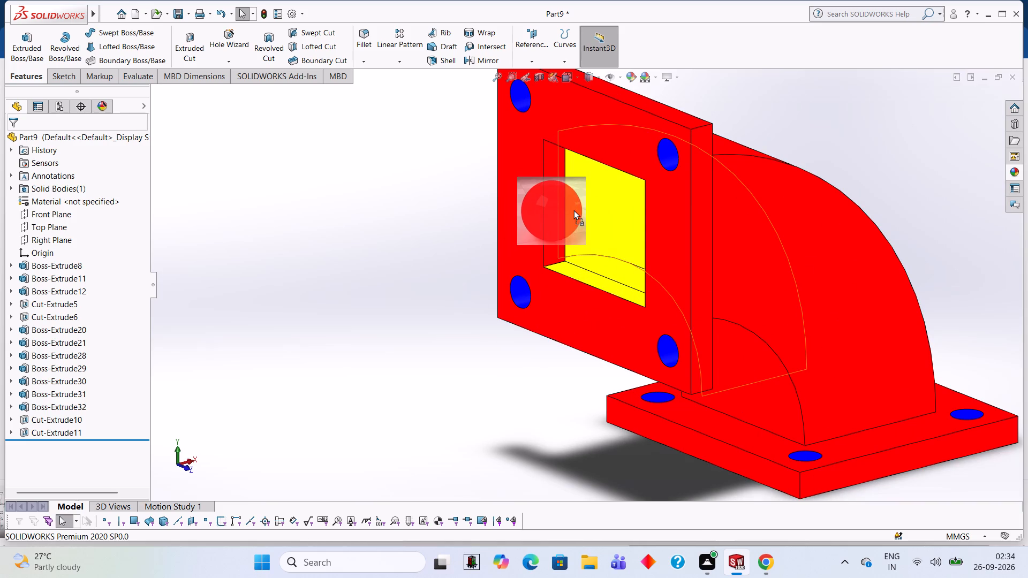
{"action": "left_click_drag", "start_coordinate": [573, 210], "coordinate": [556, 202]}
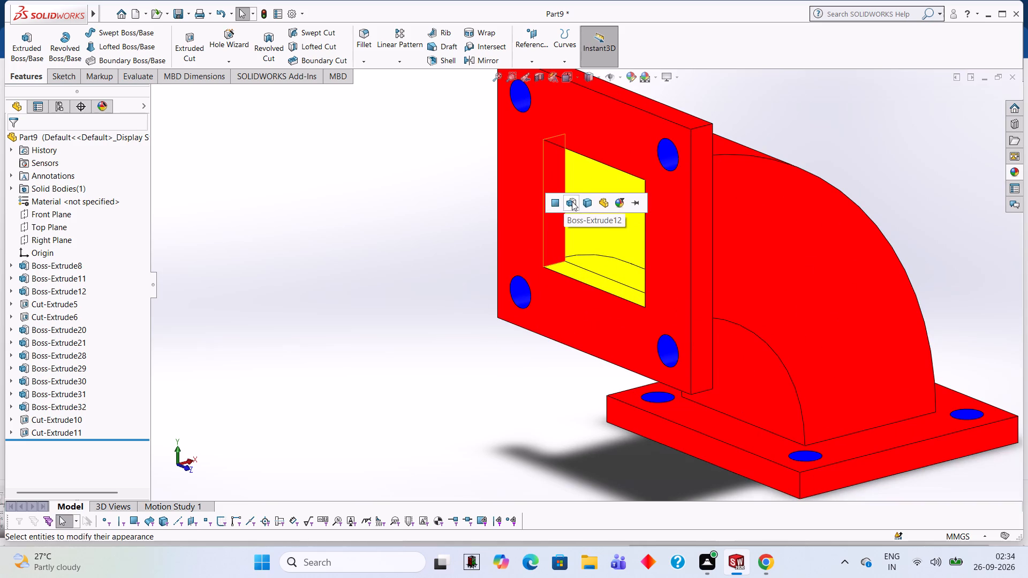
Apply the Yellow LED appearance to the red side face of the upright flange's rectangular opening.
{"action": "scroll", "coordinate": [750, 211], "scroll_direction": "down", "scroll_amount": 1}
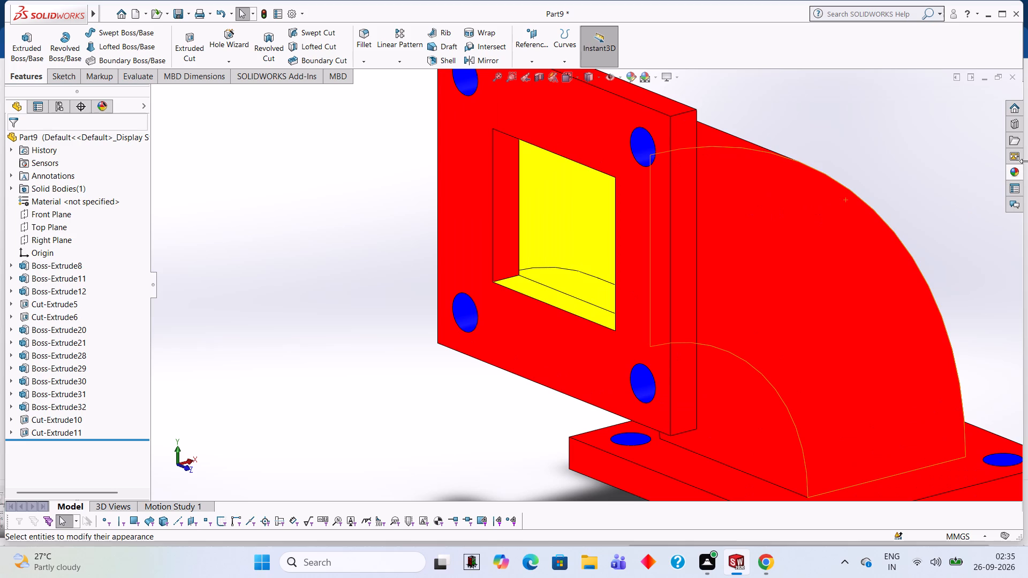
{"action": "left_click", "coordinate": [1017, 171]}
{"action": "left_click_drag", "start_coordinate": [906, 458], "coordinate": [797, 395]}
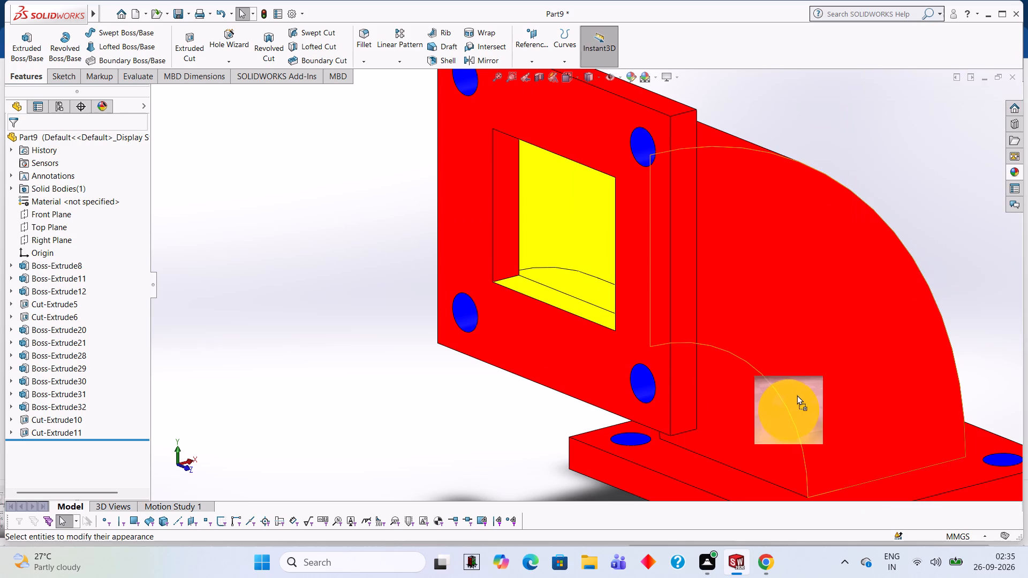
{"action": "left_click_drag", "start_coordinate": [797, 395], "coordinate": [509, 194]}
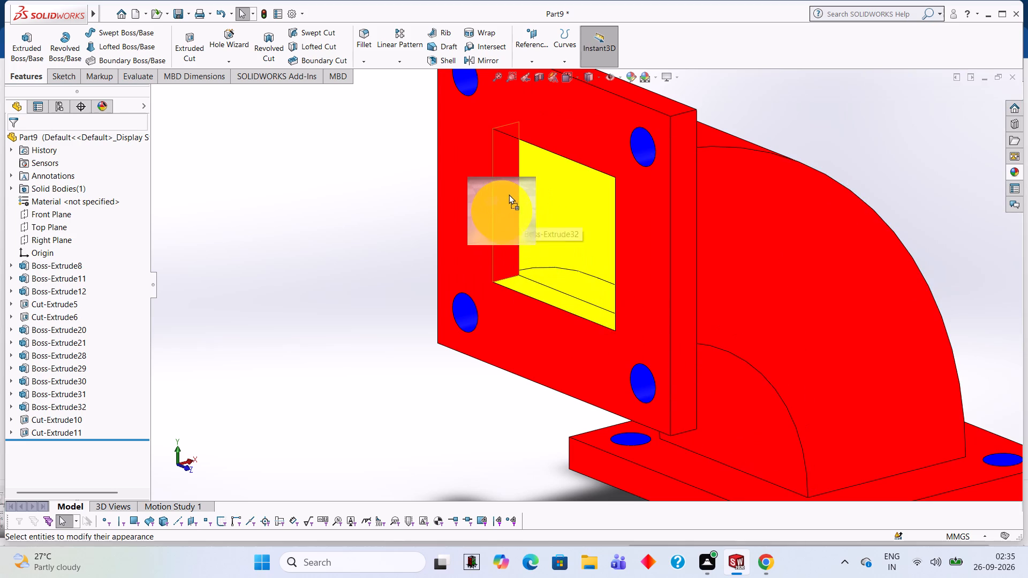
{"action": "left_click_drag", "start_coordinate": [509, 194], "coordinate": [508, 194]}
{"action": "left_click", "coordinate": [508, 194]}
Apply the Yellow LED appearance to the top face of the upright flange's rectangular opening.
{"action": "scroll", "coordinate": [561, 253], "scroll_direction": "down", "scroll_amount": 1}
{"action": "middle_click_drag", "start_coordinate": [577, 277], "coordinate": [624, 165]}
{"action": "scroll", "coordinate": [629, 170], "scroll_direction": "up", "scroll_amount": 4}
{"action": "scroll", "coordinate": [647, 176], "scroll_direction": "down", "scroll_amount": 6}
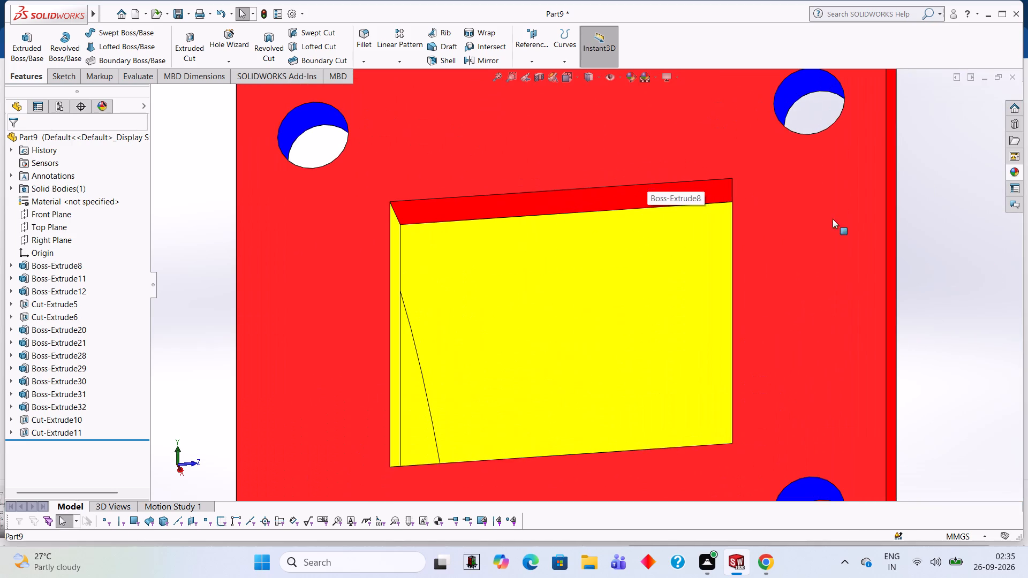
{"action": "left_click", "coordinate": [1016, 171]}
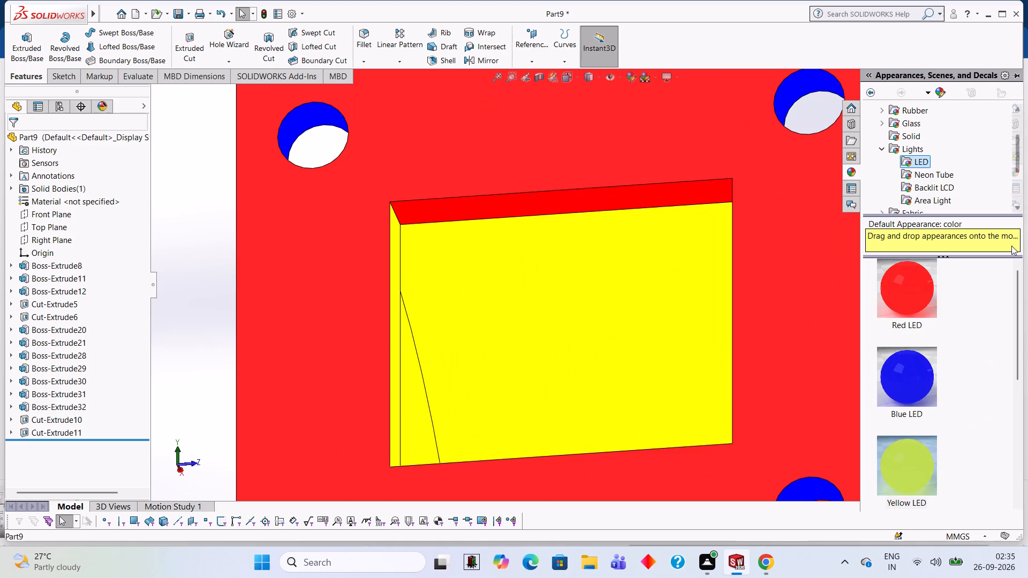
{"action": "left_click_drag", "start_coordinate": [930, 282], "coordinate": [667, 196]}
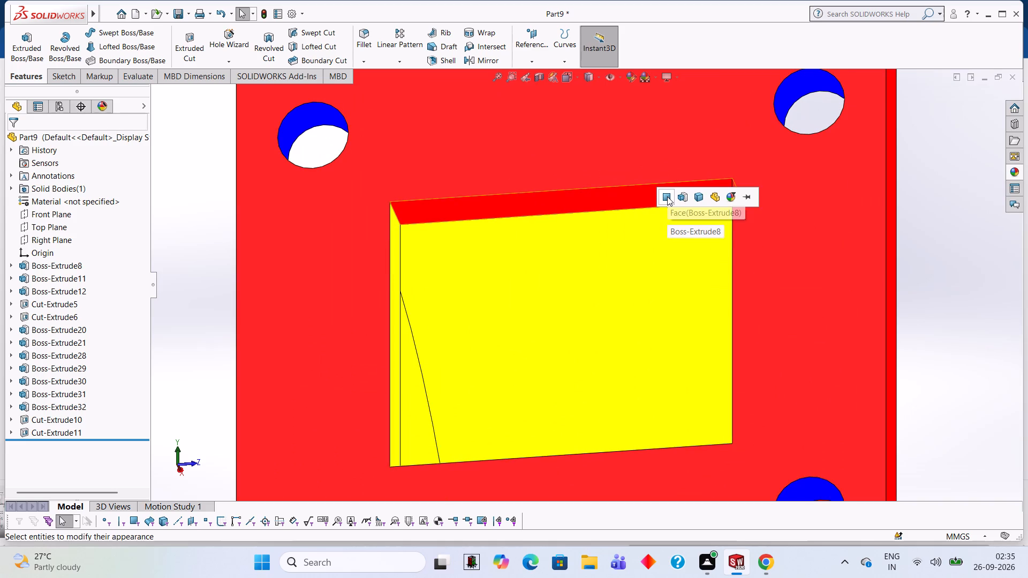
{"action": "left_click", "coordinate": [1019, 169]}
{"action": "left_click_drag", "start_coordinate": [916, 474], "coordinate": [642, 204]}
{"action": "left_click", "coordinate": [640, 203]}
Apply the Yellow LED appearance to the base flange opening's red face on the outer side of the bend.
{"action": "scroll", "coordinate": [715, 259], "scroll_direction": "up", "scroll_amount": 3}
{"action": "middle_click_drag", "start_coordinate": [696, 286], "coordinate": [696, 420]}
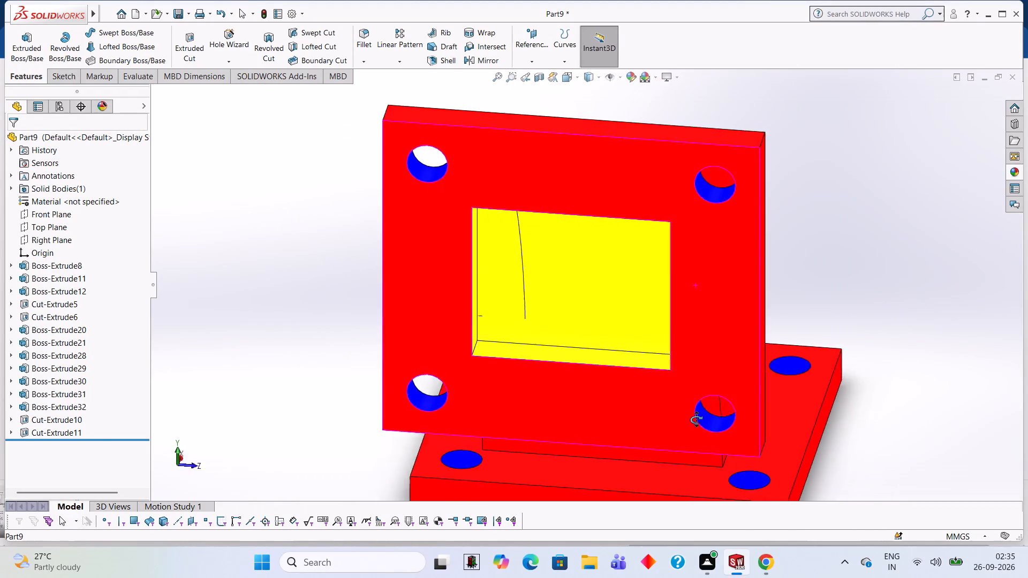
{"action": "middle_click_drag", "start_coordinate": [696, 420], "coordinate": [694, 420]}
{"action": "scroll", "coordinate": [700, 375], "scroll_direction": "up", "scroll_amount": 3}
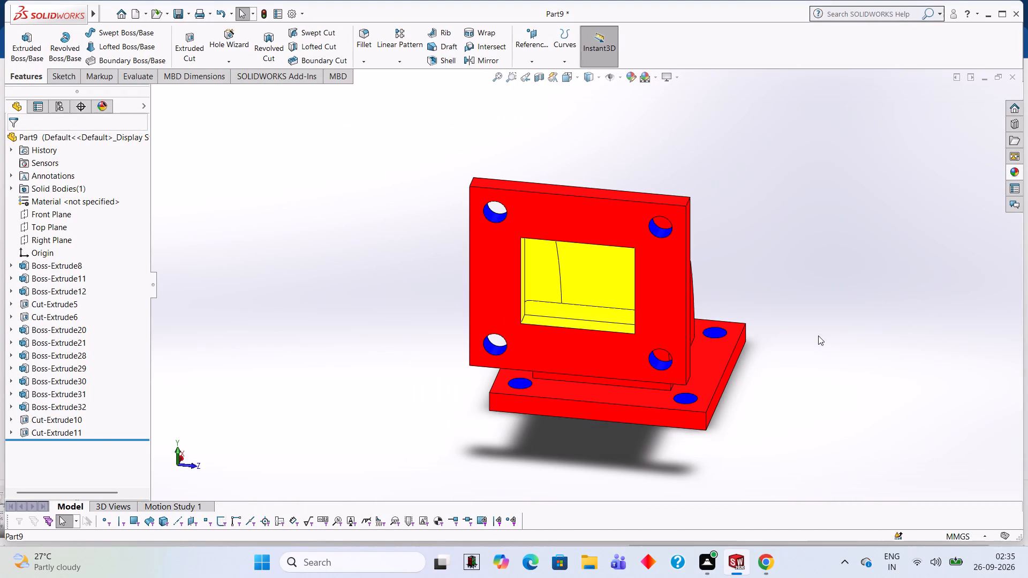
{"action": "middle_click_drag", "start_coordinate": [823, 340], "coordinate": [743, 159]}
{"action": "middle_click_drag", "start_coordinate": [775, 257], "coordinate": [792, 272]}
{"action": "middle_click_drag", "start_coordinate": [798, 279], "coordinate": [803, 283]}
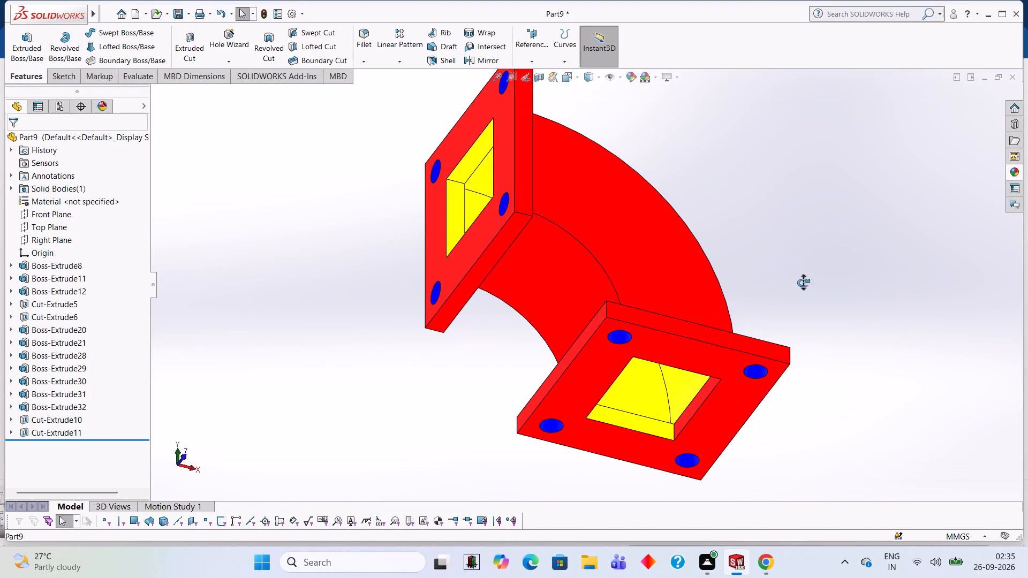
{"action": "middle_click_drag", "start_coordinate": [803, 283], "coordinate": [914, 294]}
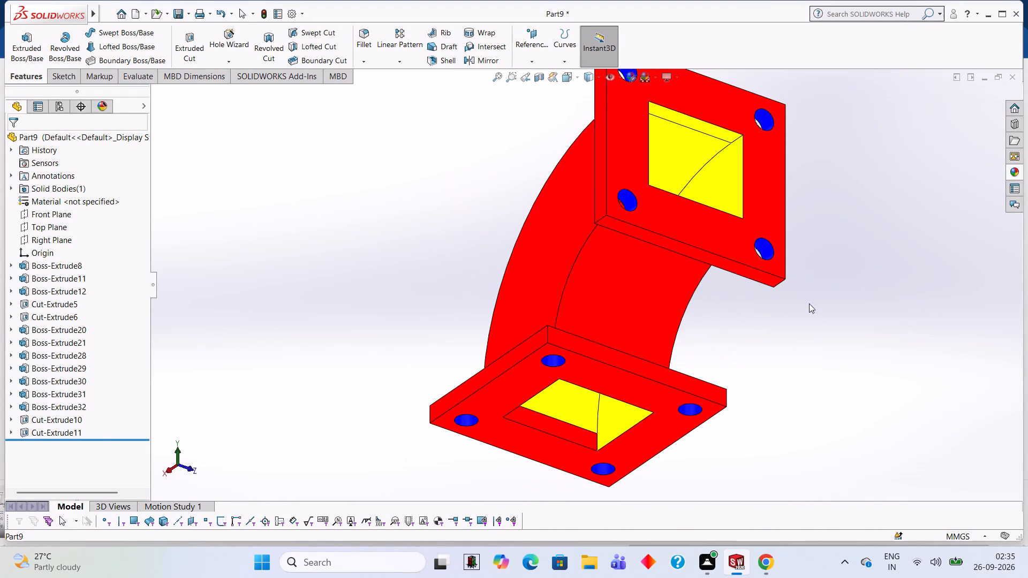
{"action": "scroll", "coordinate": [578, 434], "scroll_direction": "down", "scroll_amount": 3}
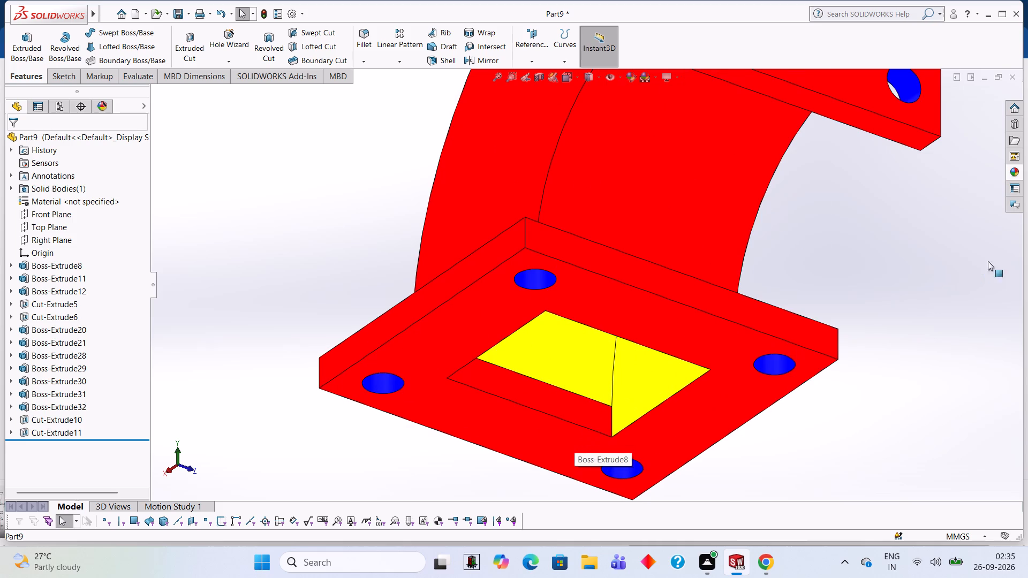
{"action": "left_click", "coordinate": [1016, 168]}
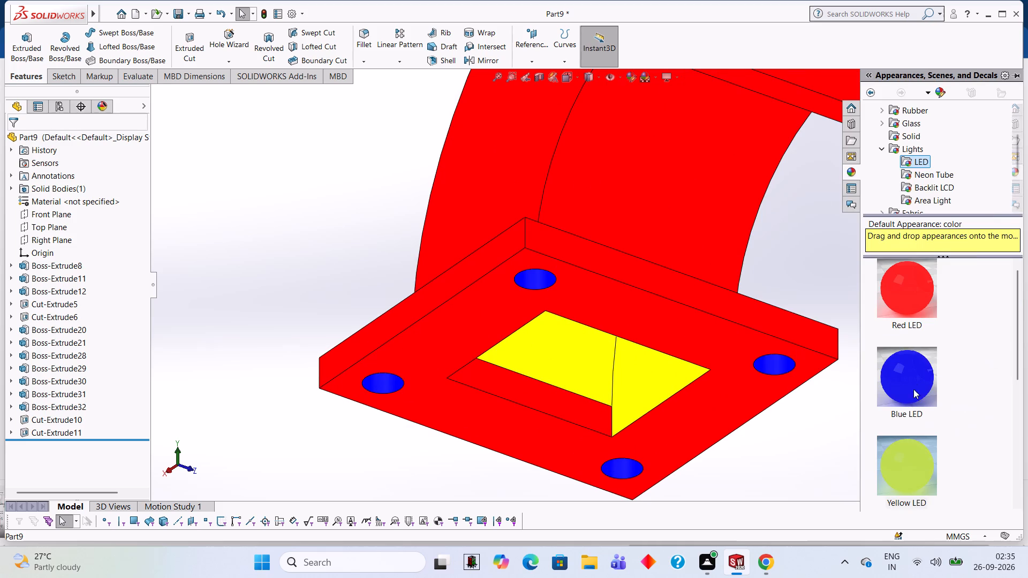
{"action": "left_click_drag", "start_coordinate": [906, 467], "coordinate": [538, 400]}
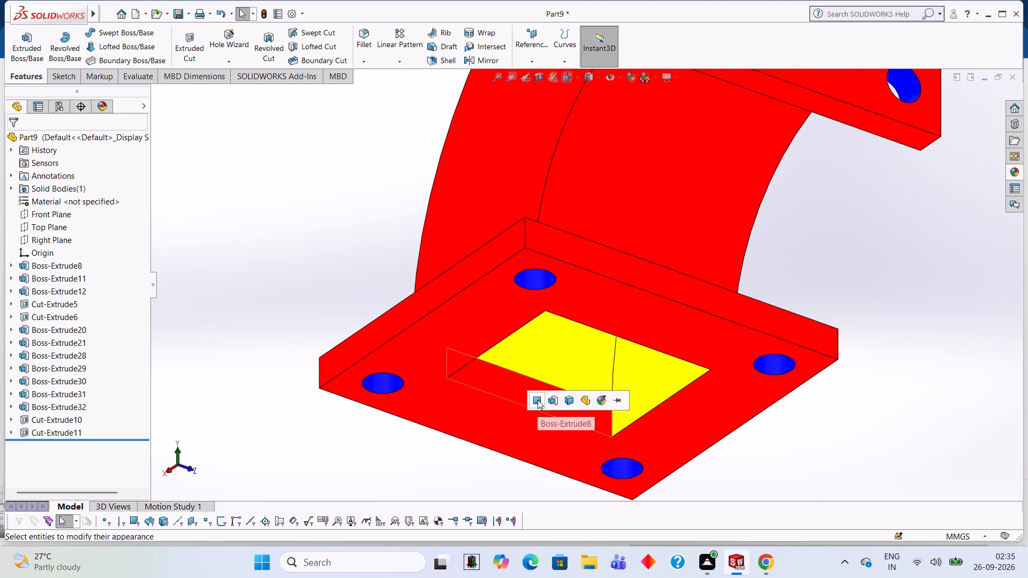
{"action": "left_click", "coordinate": [538, 400]}
Apply the Yellow LED appearance to the base flange opening's red face on the inner side of the bend.
{"action": "middle_click_drag", "start_coordinate": [615, 402], "coordinate": [791, 437]}
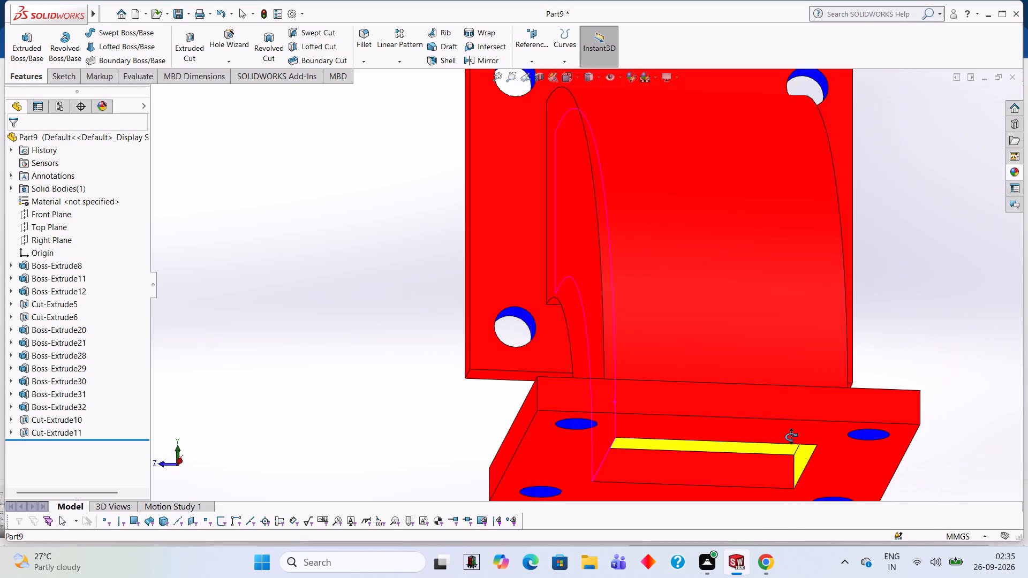
{"action": "middle_click_drag", "start_coordinate": [791, 437], "coordinate": [792, 437]}
{"action": "scroll", "coordinate": [774, 466], "scroll_direction": "down", "scroll_amount": 2}
{"action": "left_click", "coordinate": [1016, 178]}
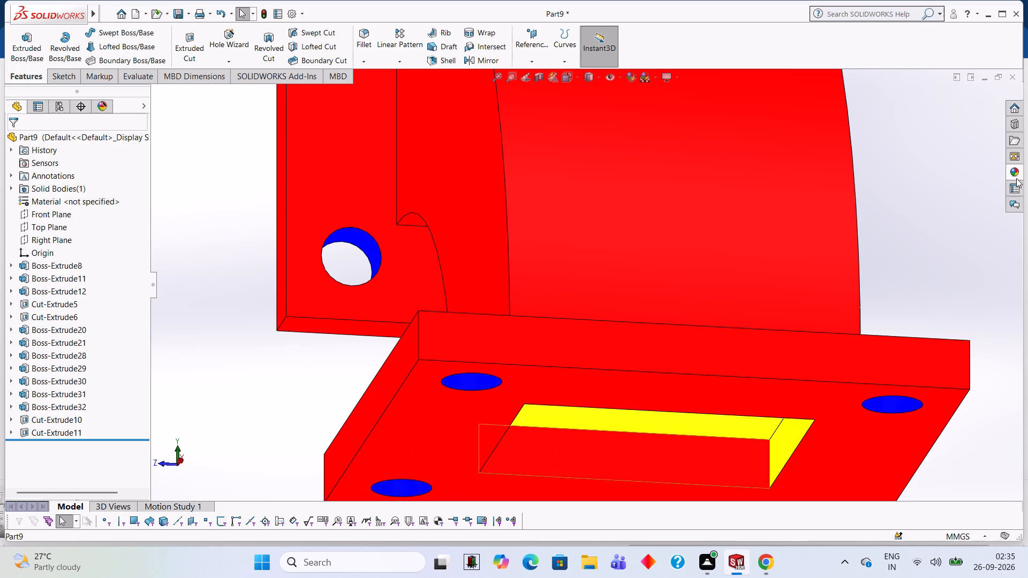
{"action": "left_click_drag", "start_coordinate": [914, 446], "coordinate": [745, 438]}
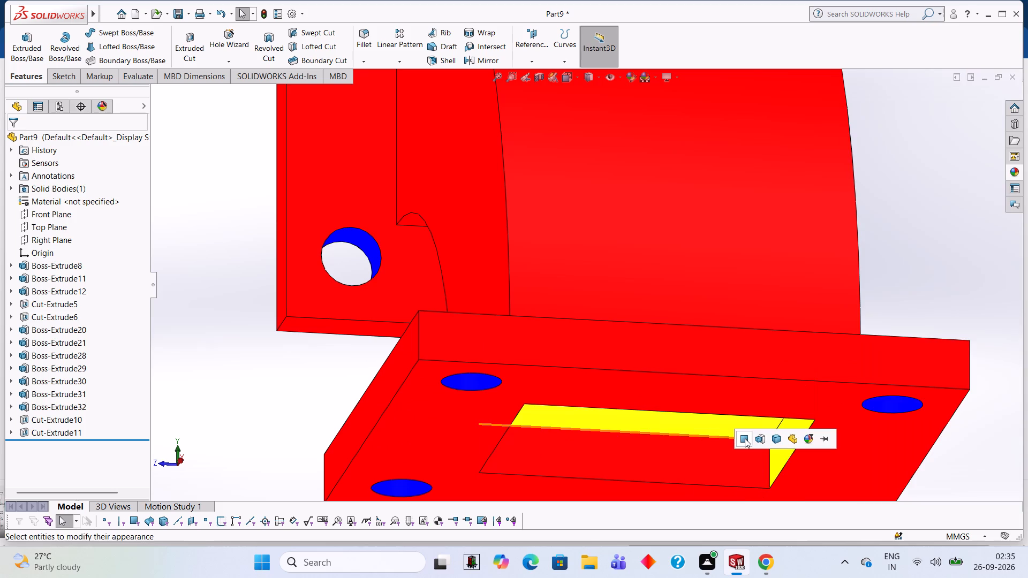
{"action": "left_click", "coordinate": [1020, 172]}
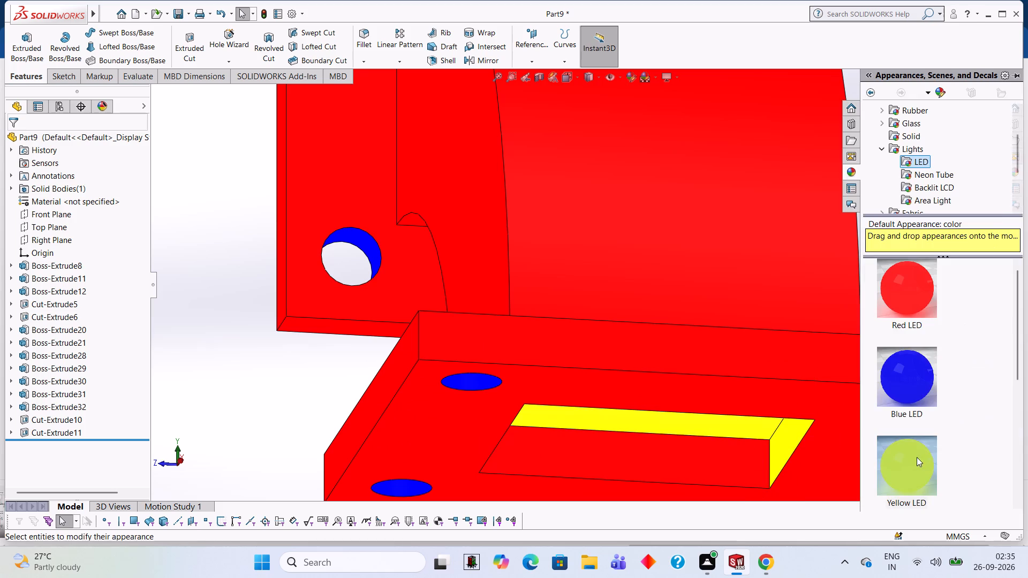
{"action": "left_click_drag", "start_coordinate": [917, 458], "coordinate": [687, 456]}
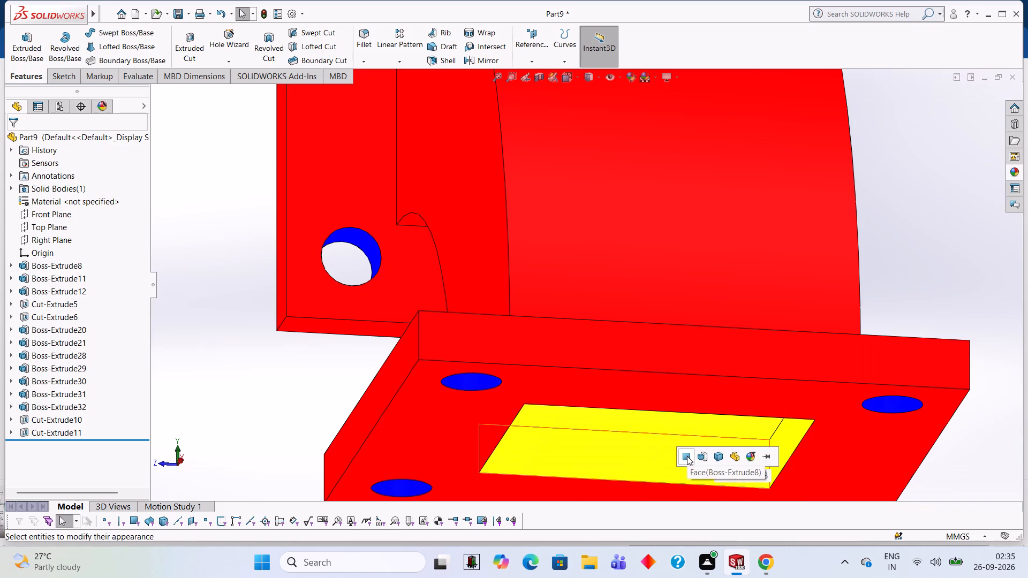
{"action": "left_click", "coordinate": [687, 456]}
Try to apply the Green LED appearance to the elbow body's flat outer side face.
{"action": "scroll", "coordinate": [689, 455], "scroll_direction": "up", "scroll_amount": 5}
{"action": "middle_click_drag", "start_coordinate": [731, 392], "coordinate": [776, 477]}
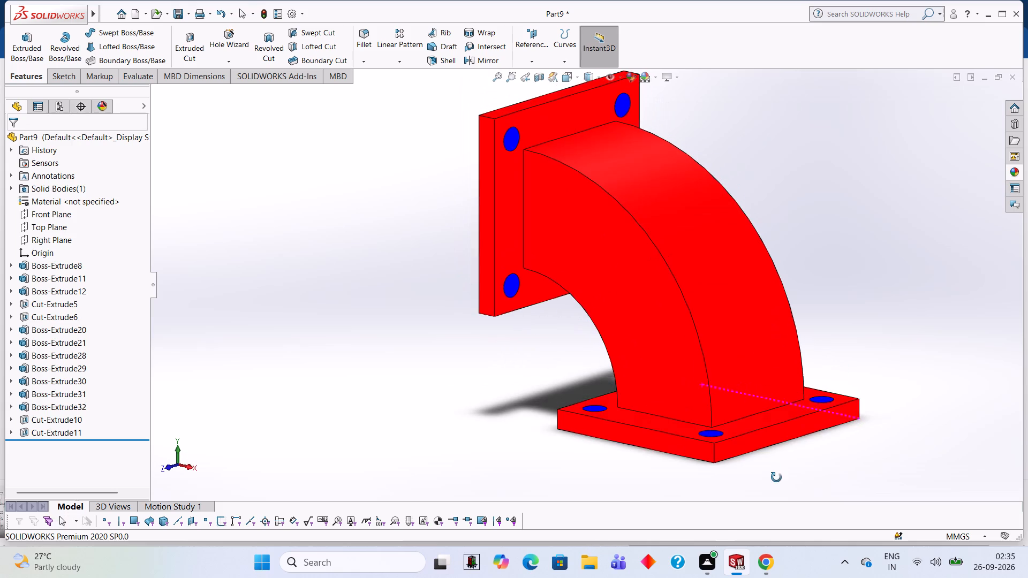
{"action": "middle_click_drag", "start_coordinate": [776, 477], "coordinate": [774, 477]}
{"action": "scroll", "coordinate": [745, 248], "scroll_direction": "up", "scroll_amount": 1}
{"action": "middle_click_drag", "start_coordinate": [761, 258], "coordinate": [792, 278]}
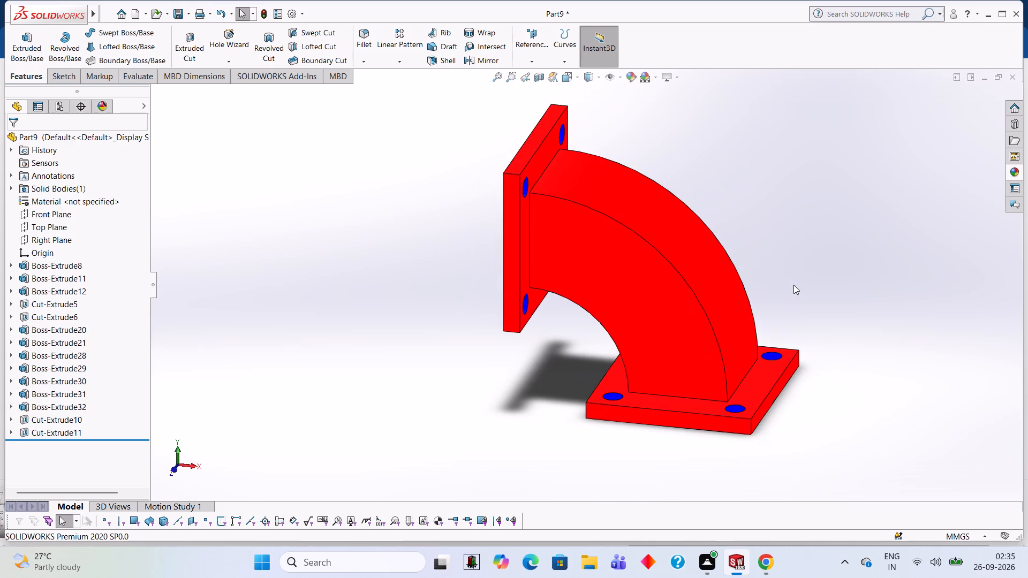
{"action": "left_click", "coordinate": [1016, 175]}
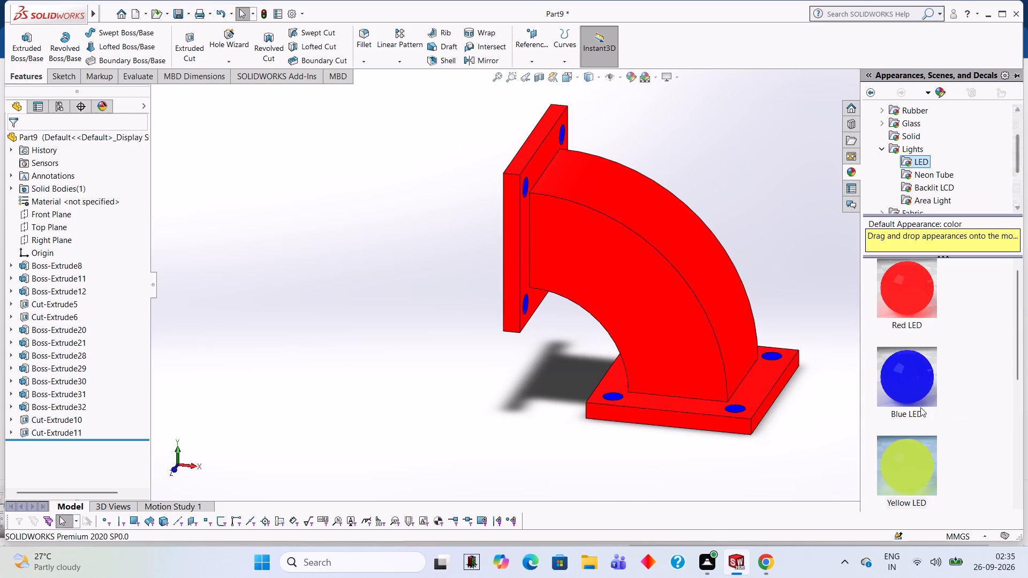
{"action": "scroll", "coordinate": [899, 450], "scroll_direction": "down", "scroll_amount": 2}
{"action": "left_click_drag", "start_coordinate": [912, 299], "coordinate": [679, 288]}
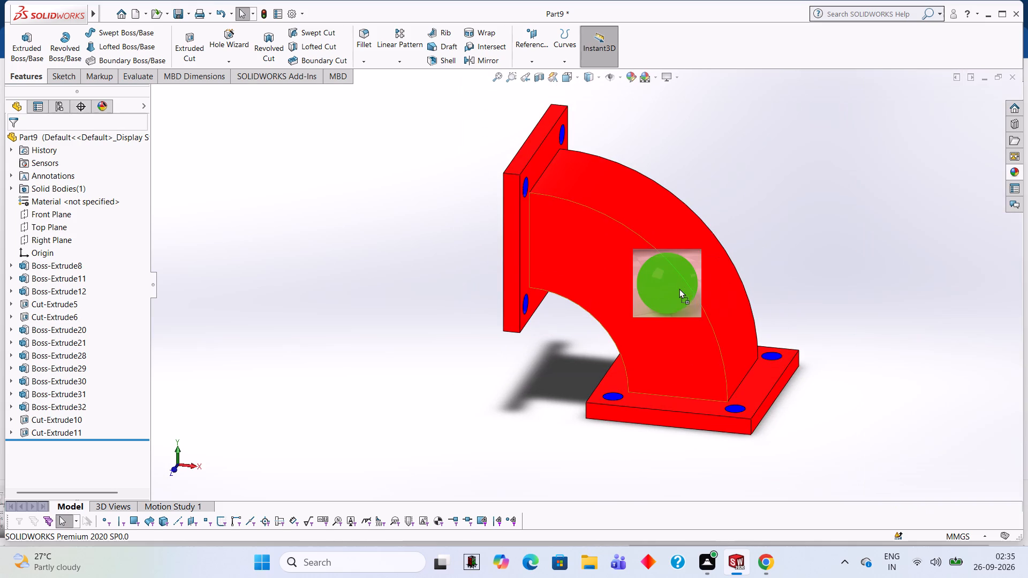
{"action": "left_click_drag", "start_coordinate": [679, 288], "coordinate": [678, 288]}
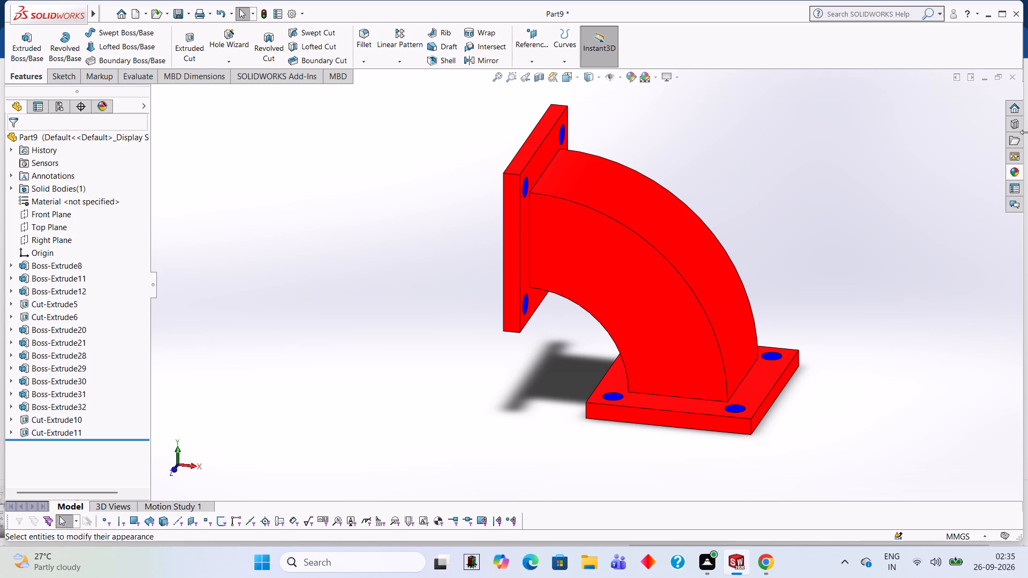
Apply the Green LED appearance to the elbow body's curved exterior face on the outside of the bend.
{"action": "left_click", "coordinate": [1015, 169]}
{"action": "left_click_drag", "start_coordinate": [912, 299], "coordinate": [698, 286]}
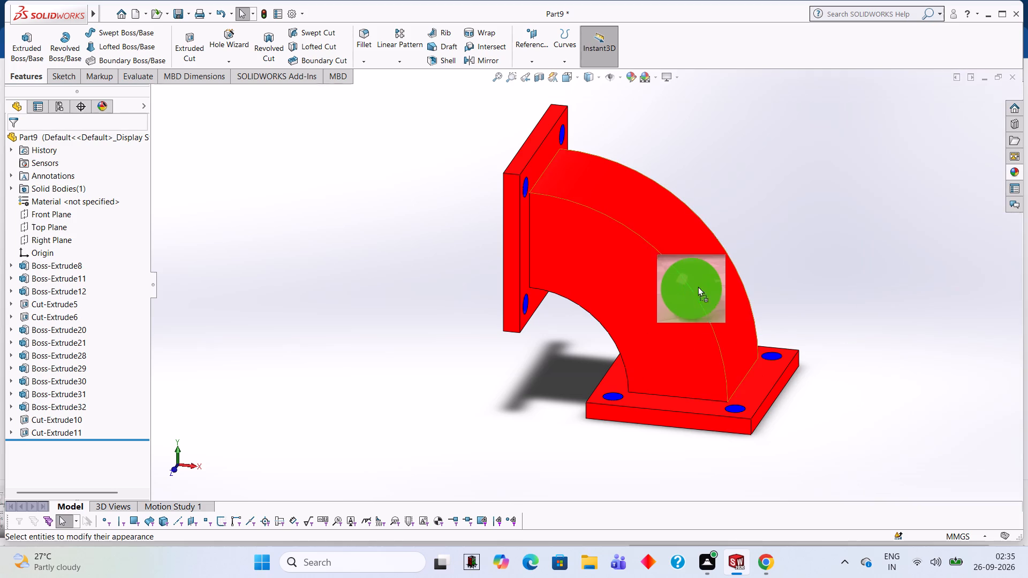
{"action": "left_click_drag", "start_coordinate": [698, 286], "coordinate": [700, 264]}
{"action": "left_click", "coordinate": [700, 264]}
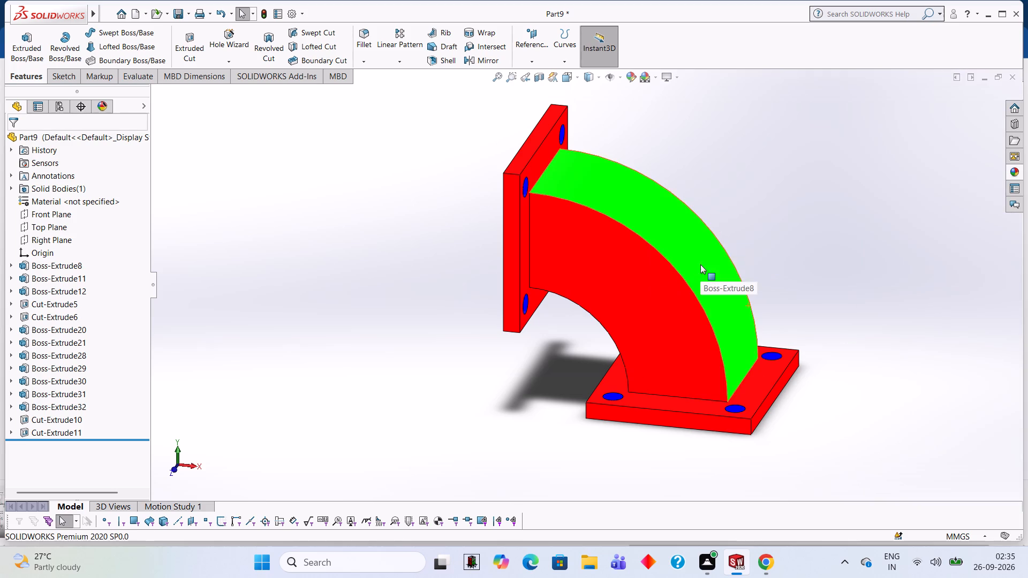
Apply the Green LED appearance to the elbow body's flat exterior side face facing the viewer.
{"action": "left_click", "coordinate": [1018, 173]}
{"action": "left_click_drag", "start_coordinate": [923, 310], "coordinate": [881, 322]}
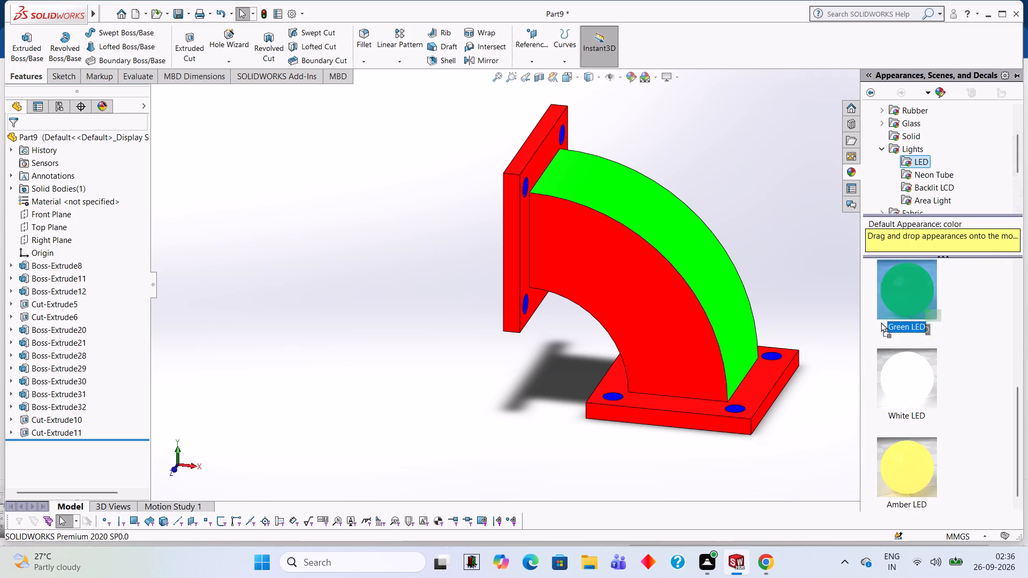
{"action": "left_click_drag", "start_coordinate": [881, 322], "coordinate": [686, 322]}
{"action": "left_click", "coordinate": [686, 322]}
Apply the Green LED appearance to the opposite flat exterior side face of the elbow body.
{"action": "middle_click_drag", "start_coordinate": [810, 259], "coordinate": [746, 263]}
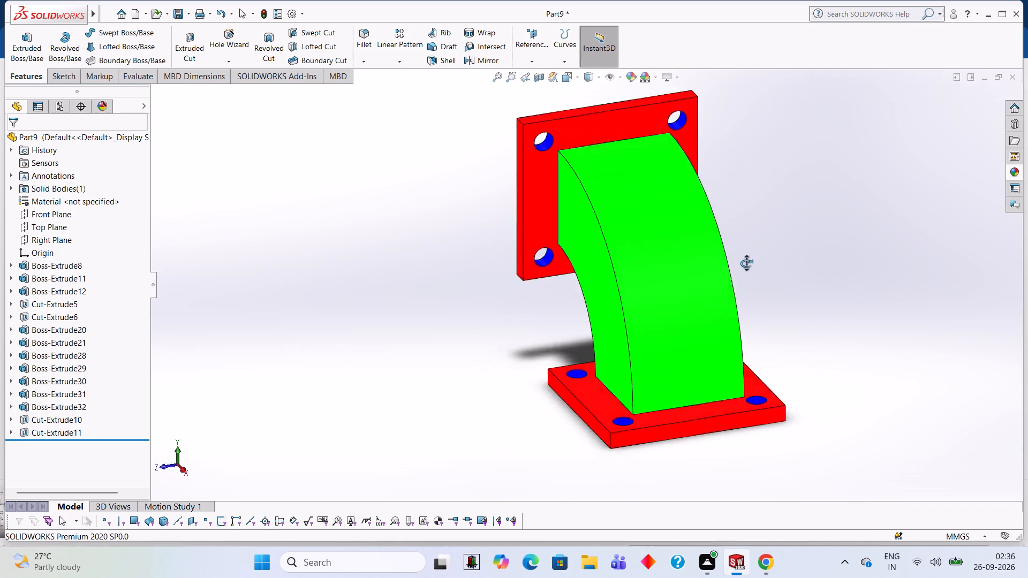
{"action": "middle_click_drag", "start_coordinate": [746, 263], "coordinate": [665, 234]}
{"action": "left_click", "coordinate": [1019, 170]}
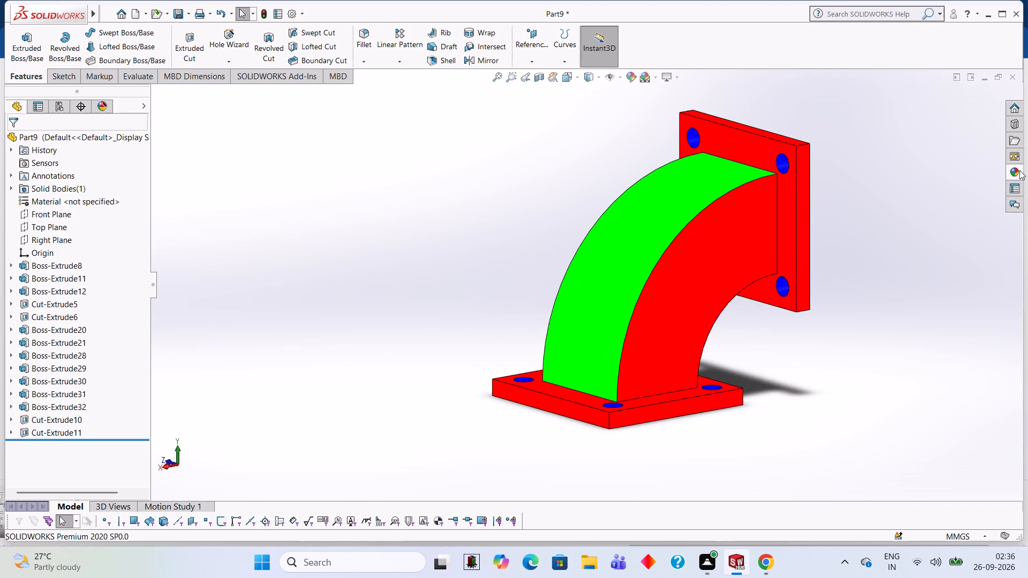
{"action": "left_click_drag", "start_coordinate": [904, 302], "coordinate": [725, 300]}
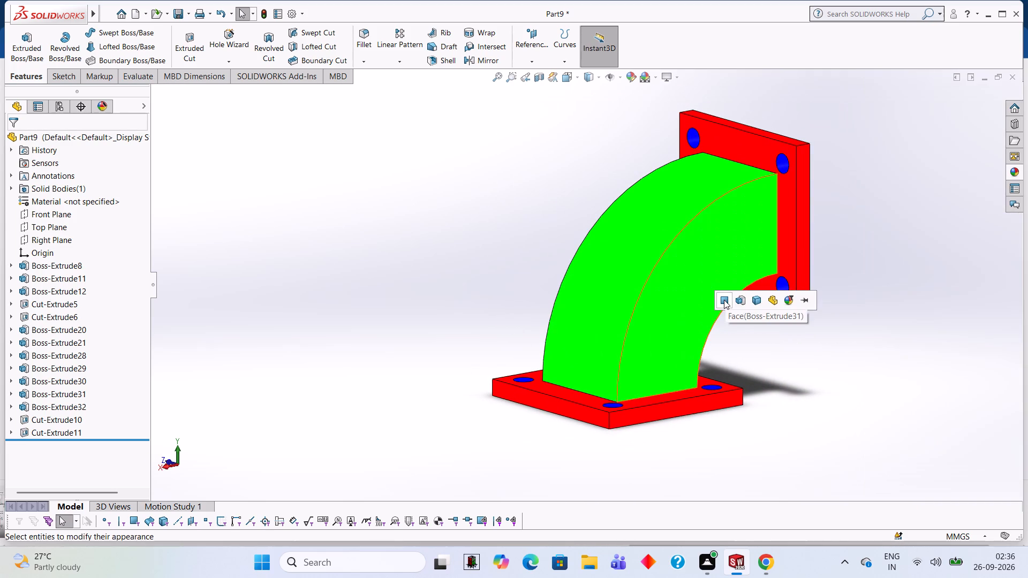
{"action": "left_click", "coordinate": [724, 300]}
Apply the Green LED appearance to the elbow body's curved exterior face on the inside of the bend.
{"action": "middle_click_drag", "start_coordinate": [900, 348], "coordinate": [783, 280]}
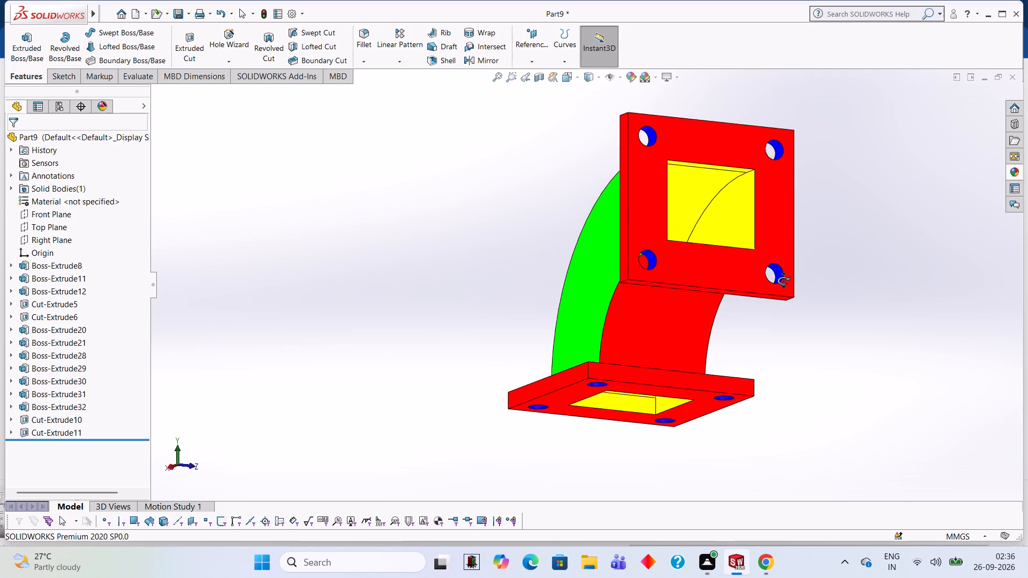
{"action": "middle_click_drag", "start_coordinate": [783, 280], "coordinate": [790, 283]}
{"action": "left_click", "coordinate": [1014, 174]}
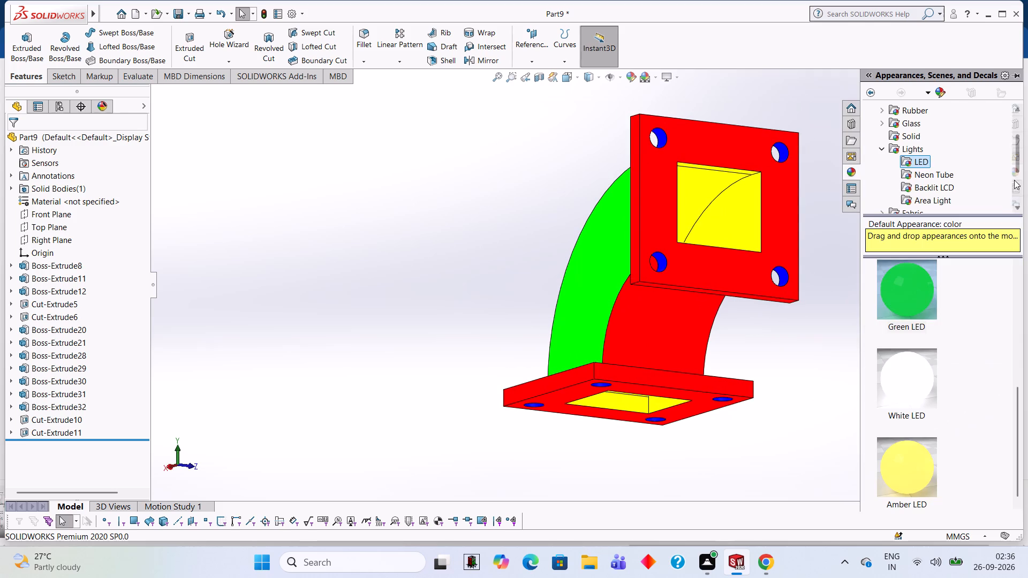
{"action": "left_click_drag", "start_coordinate": [927, 294], "coordinate": [681, 339]}
{"action": "left_click", "coordinate": [681, 339]}
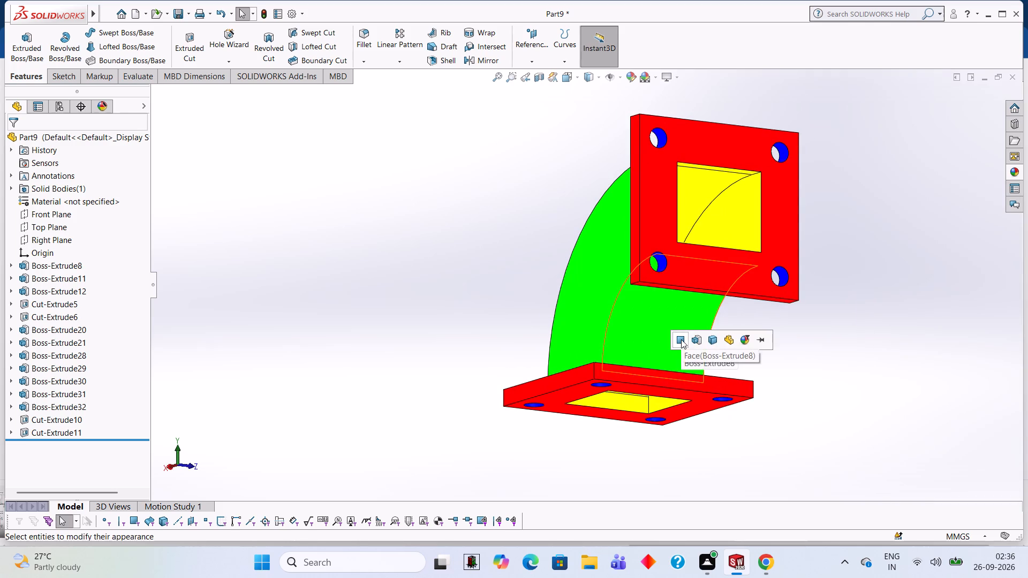
Examine the fully coloured elbow, its flanges and openings from several angles.
{"action": "middle_click_drag", "start_coordinate": [834, 304], "coordinate": [788, 306]}
{"action": "scroll", "coordinate": [793, 307], "scroll_direction": "up", "scroll_amount": 3}
{"action": "middle_click_drag", "start_coordinate": [798, 306], "coordinate": [768, 321]}
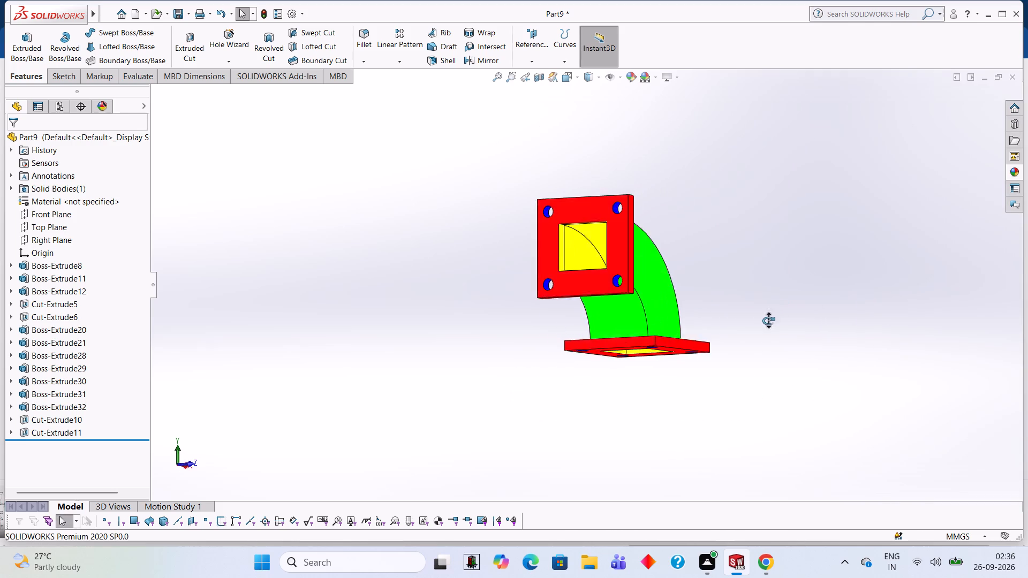
{"action": "middle_click_drag", "start_coordinate": [768, 321], "coordinate": [746, 348]}
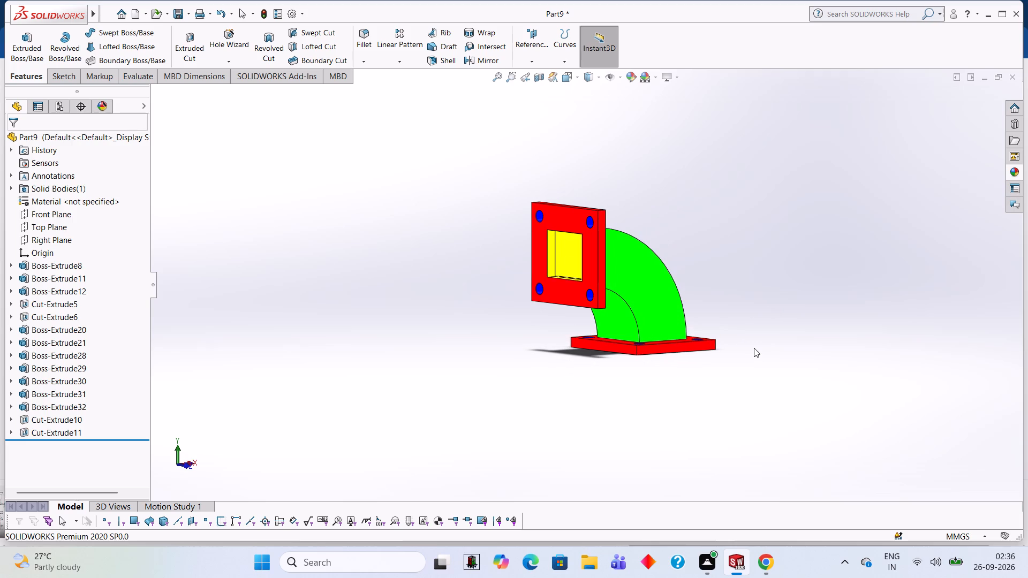
{"action": "middle_click_drag", "start_coordinate": [802, 298], "coordinate": [757, 337]}
{"action": "middle_click_drag", "start_coordinate": [771, 342], "coordinate": [825, 372]}
{"action": "middle_click_drag", "start_coordinate": [816, 384], "coordinate": [826, 306]}
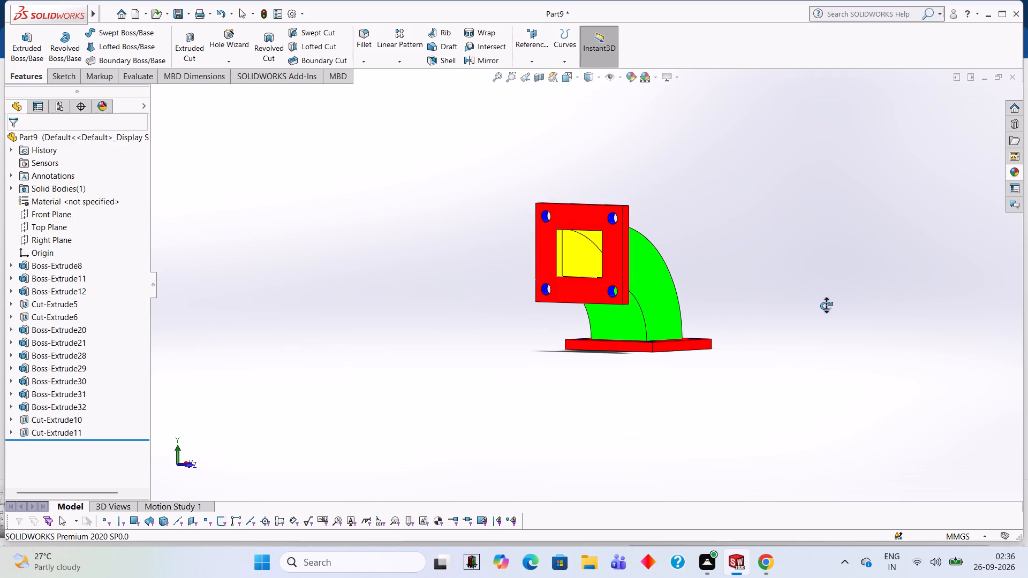
{"action": "middle_click_drag", "start_coordinate": [826, 306], "coordinate": [801, 246]}
{"action": "scroll", "coordinate": [801, 246], "scroll_direction": "up", "scroll_amount": 1}
{"action": "middle_click_drag", "start_coordinate": [801, 246], "coordinate": [799, 284]}
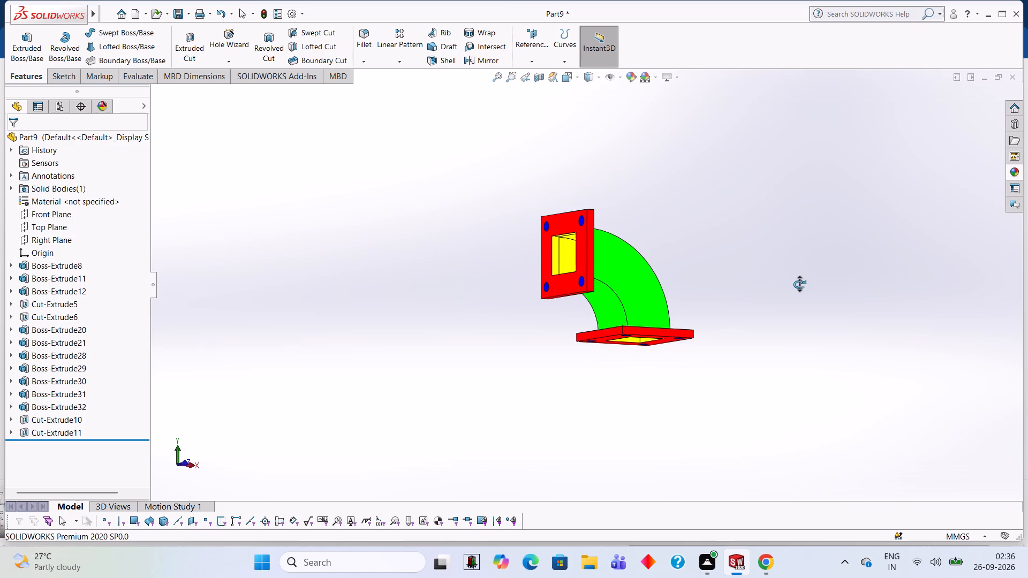
{"action": "middle_click_drag", "start_coordinate": [799, 284], "coordinate": [807, 334]}
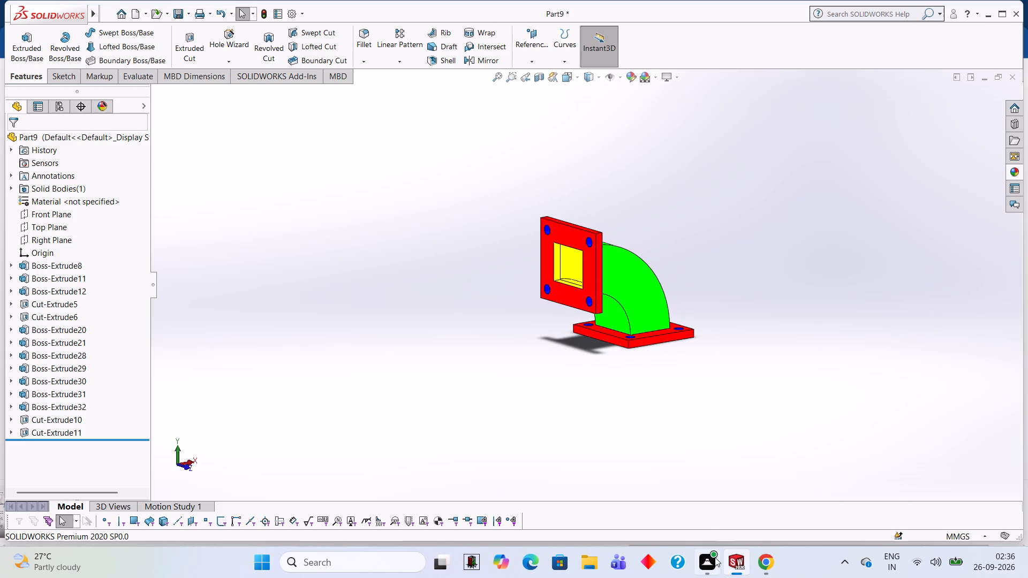